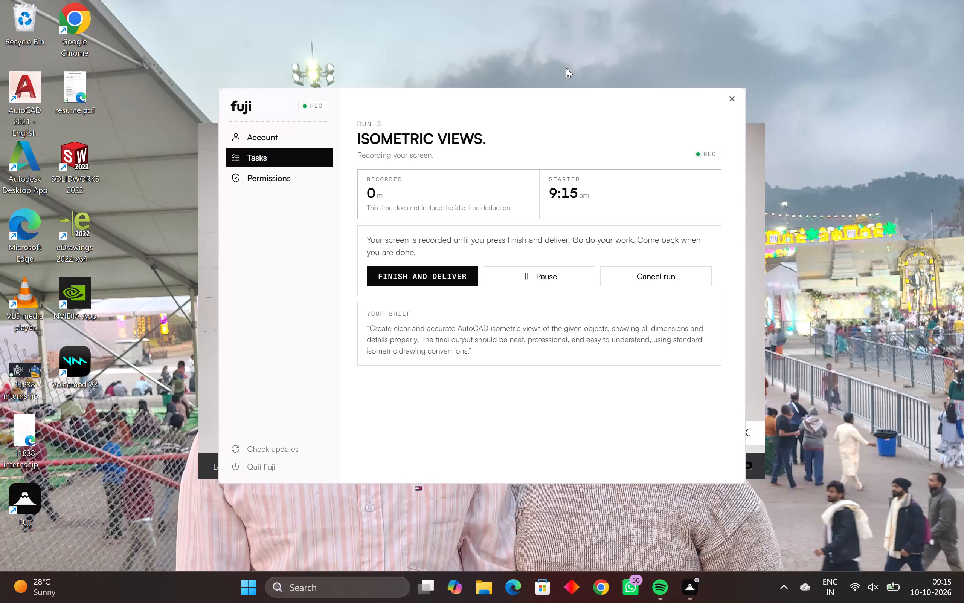
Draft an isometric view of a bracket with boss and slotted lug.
Switch to AutoCAD and start a new blank drawing.
click(754, 170)
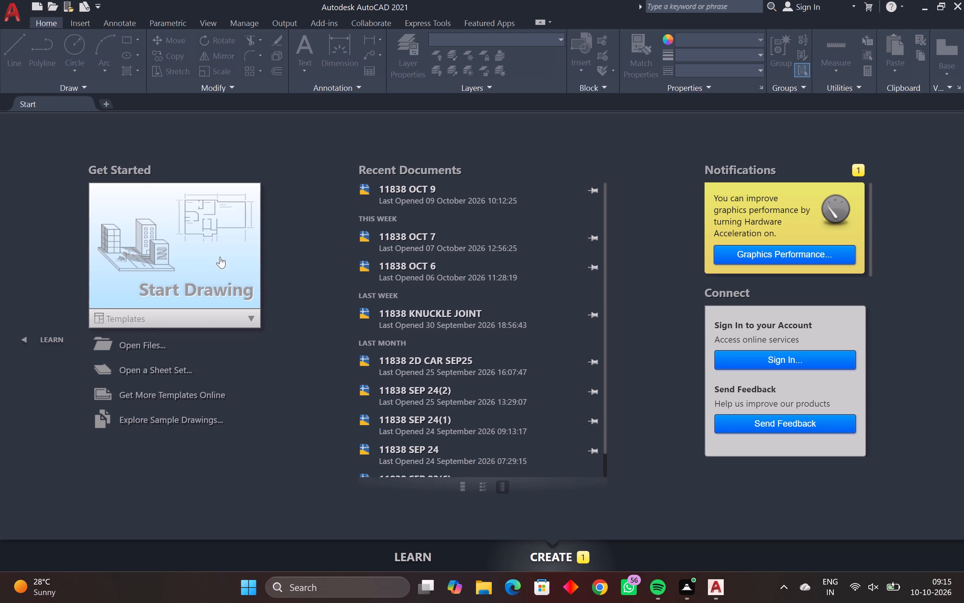
double_click(180, 257)
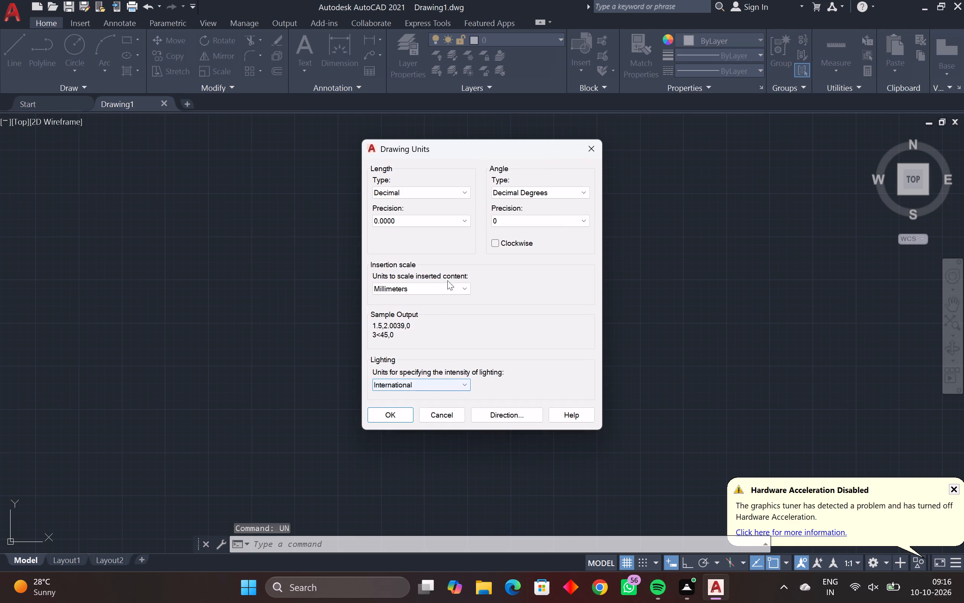
Set the drawing's length unit precision to 0, with no decimal places.
click(432, 225)
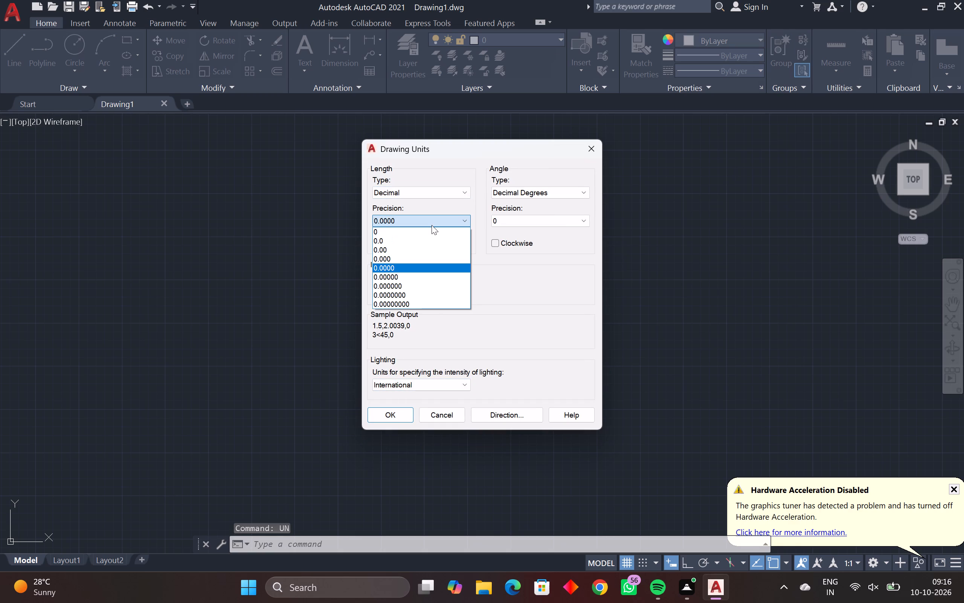
click(399, 234)
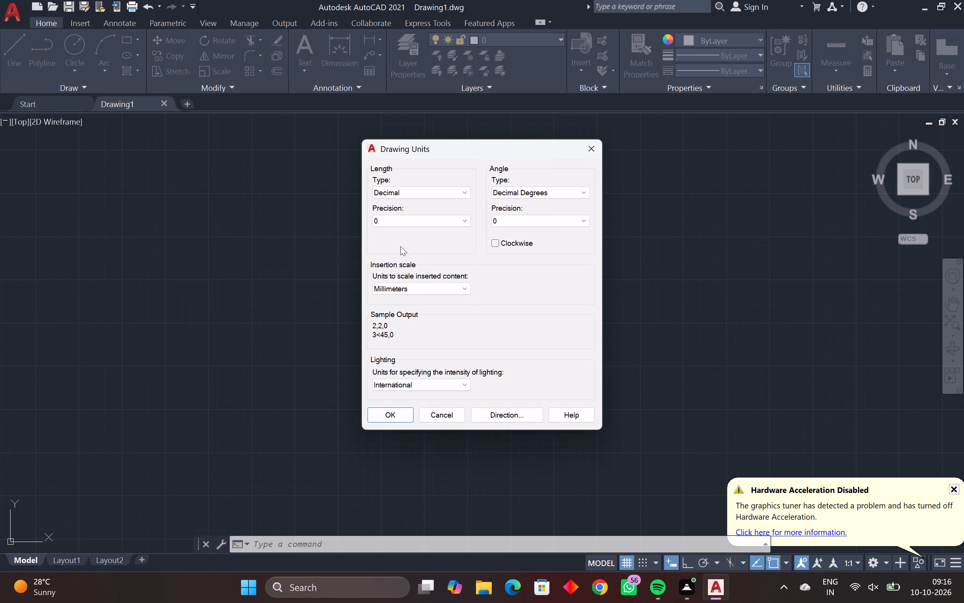
click(396, 414)
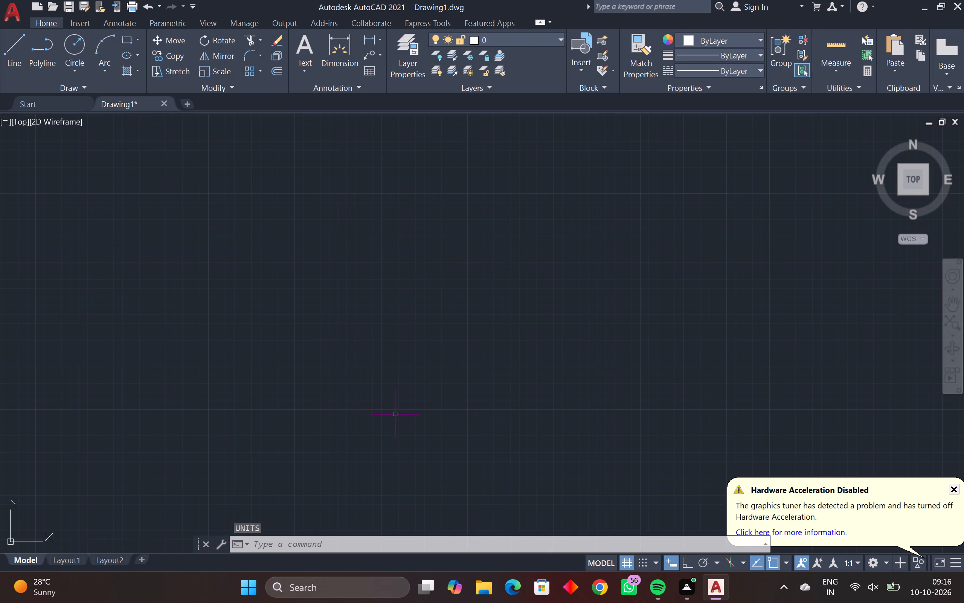
Turn on hardware acceleration in the graphics performance settings (GRAPHICSCONFIG).
text(ge)
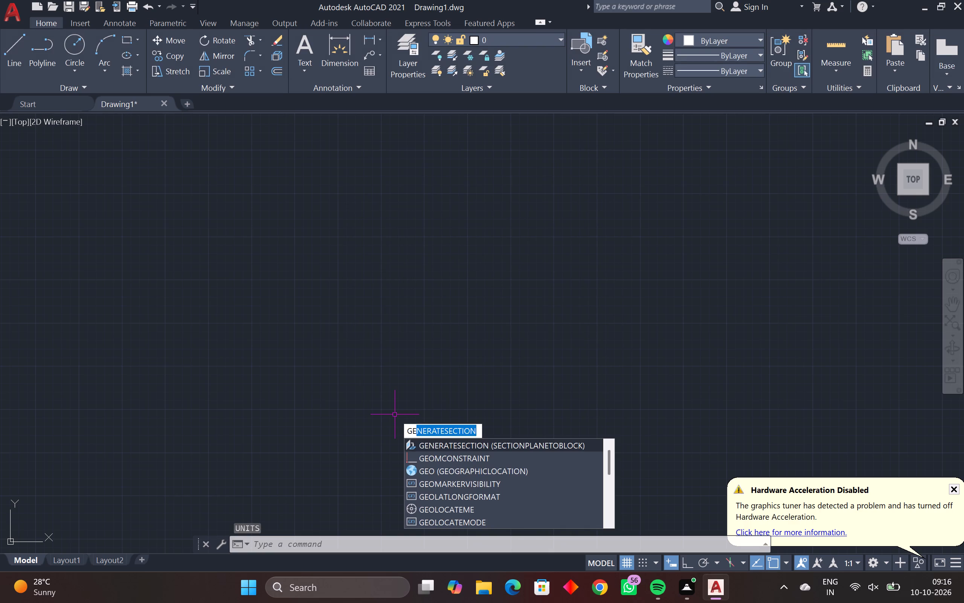
key(BackSpace)
text(ra)
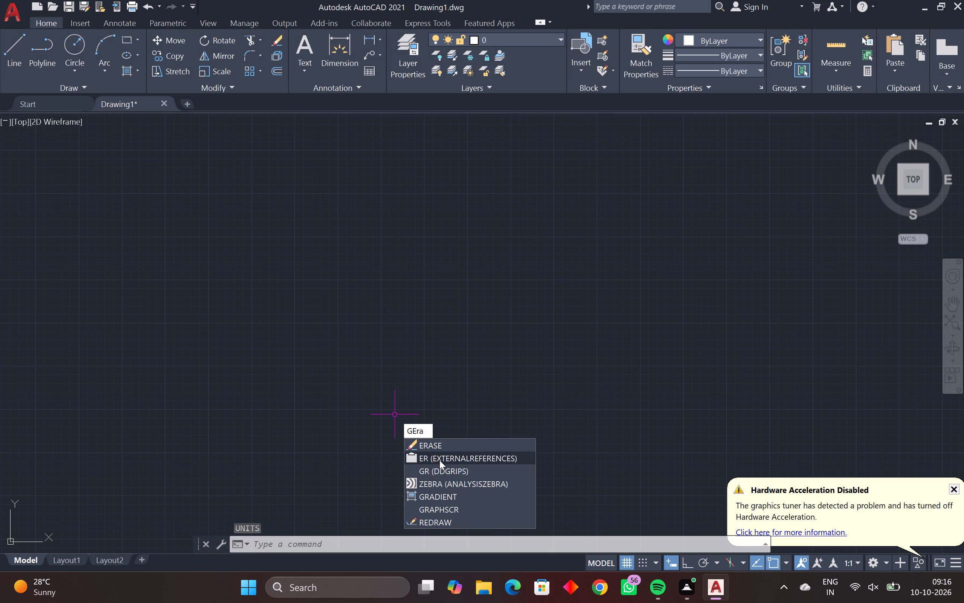
key(BackSpace)
key(BackSpace)
key(BackSpace)
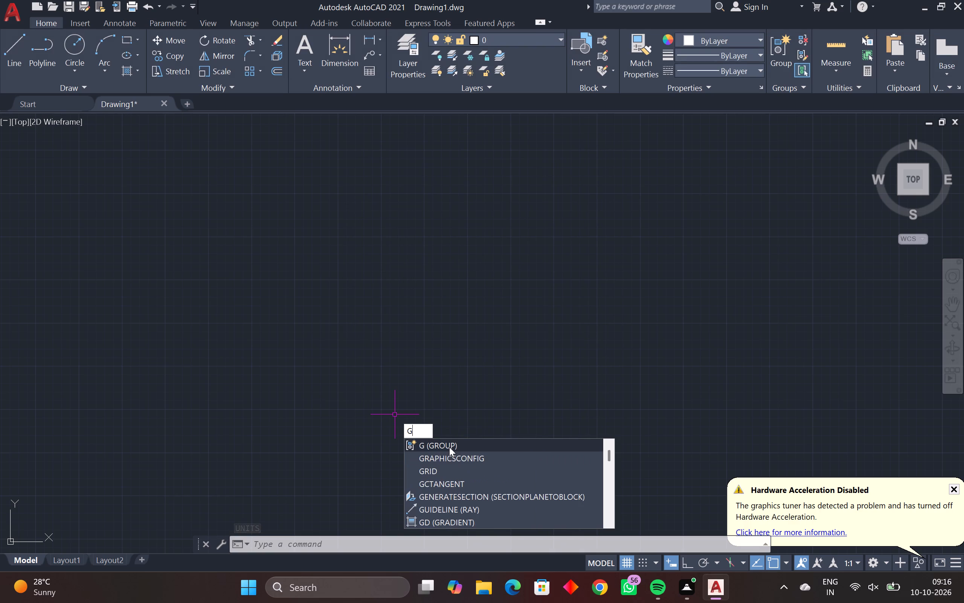
text(ra)
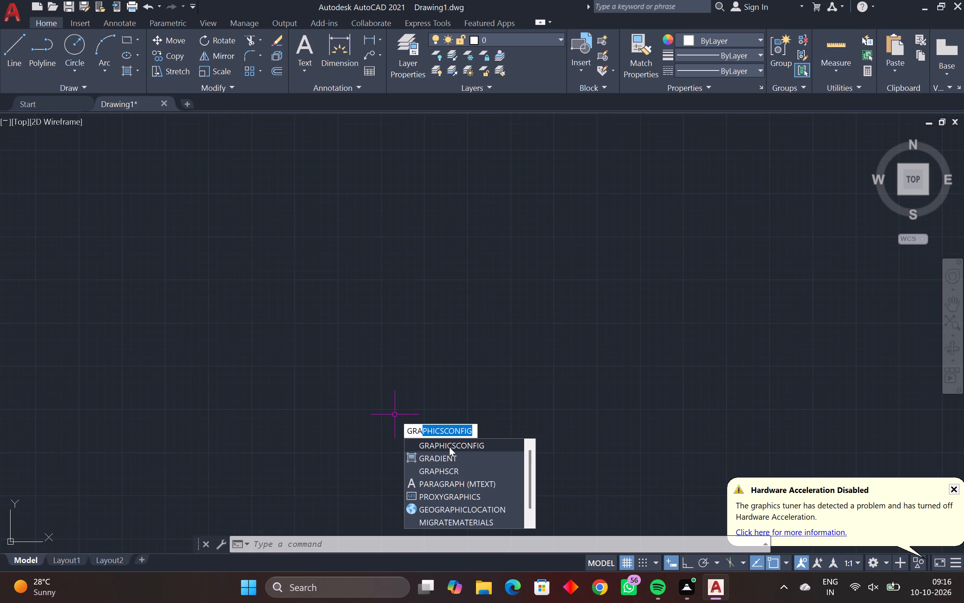
click(455, 449)
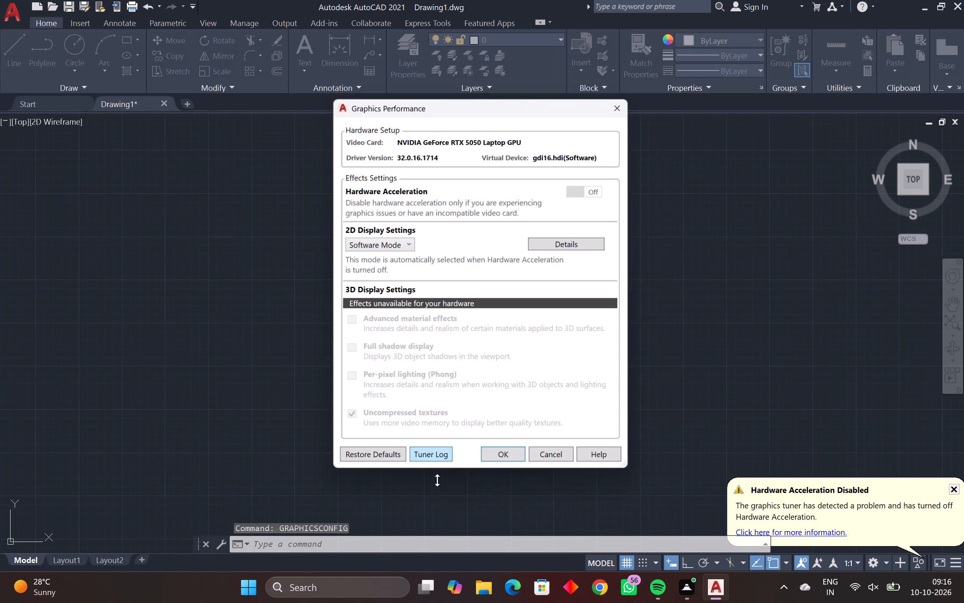
click(604, 188)
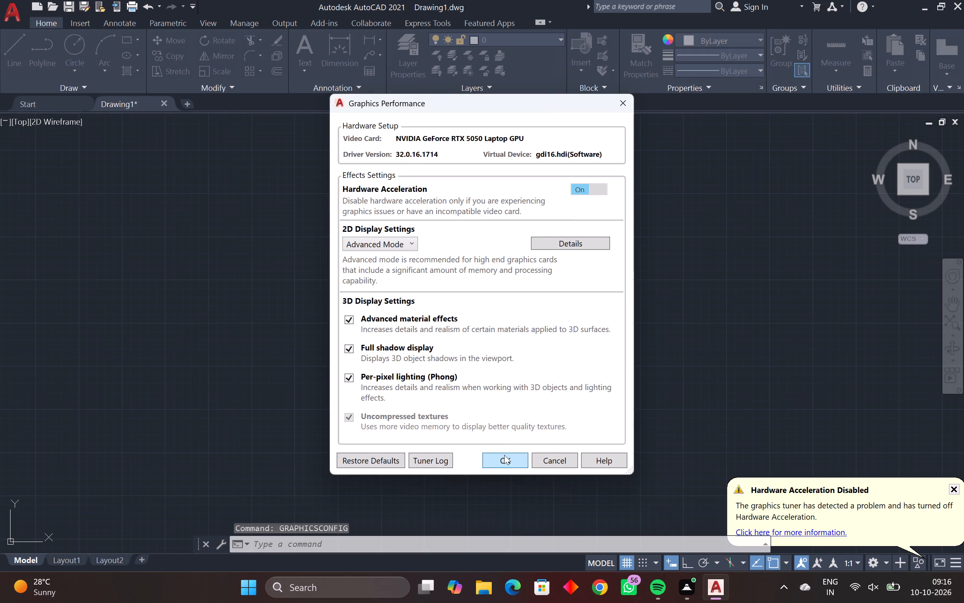
click(504, 467)
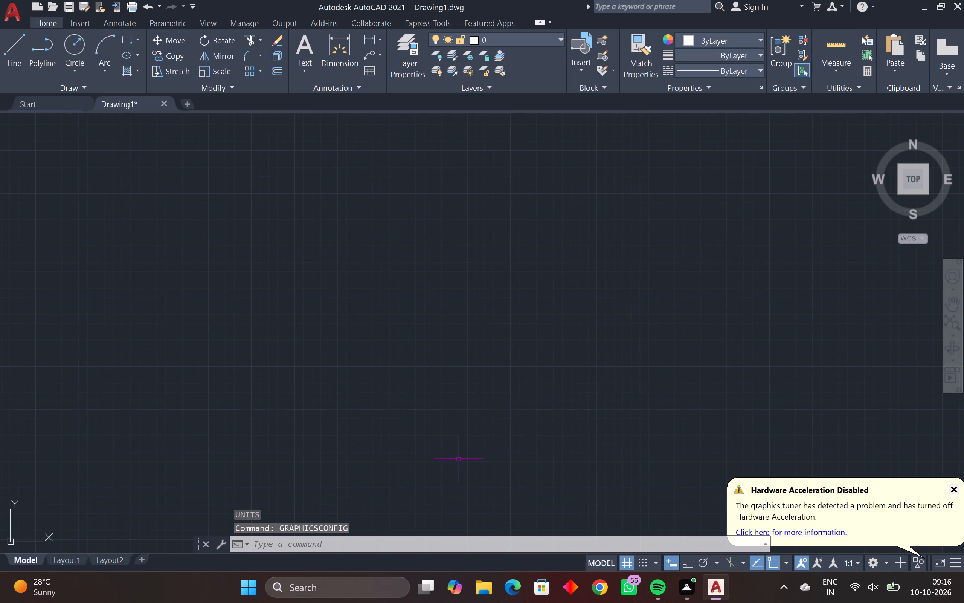
Set the view resolution (VIEWRES) with fast zooms on and a circle zoom percent of 20000.
text(vi)
key(e)
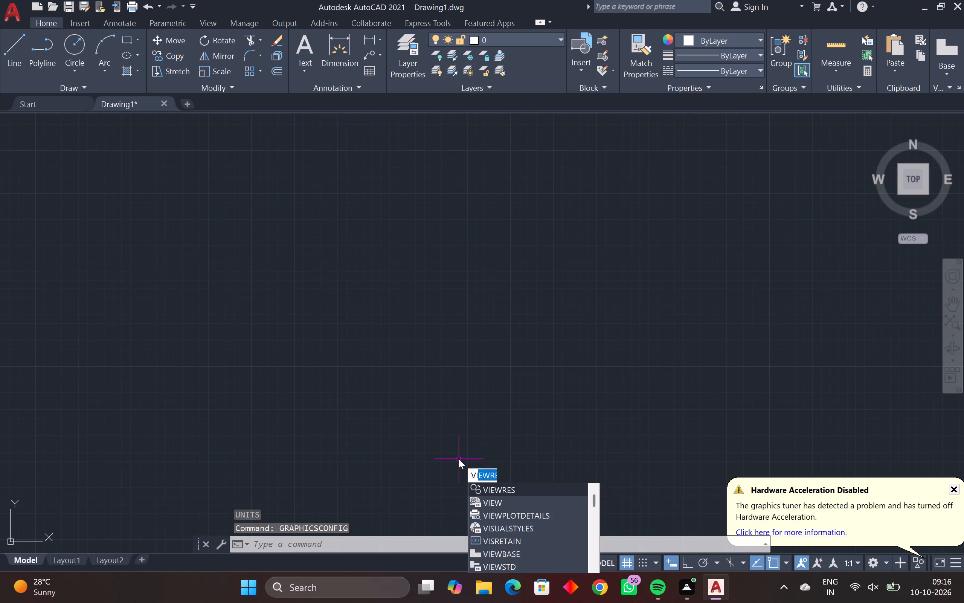
click(481, 486)
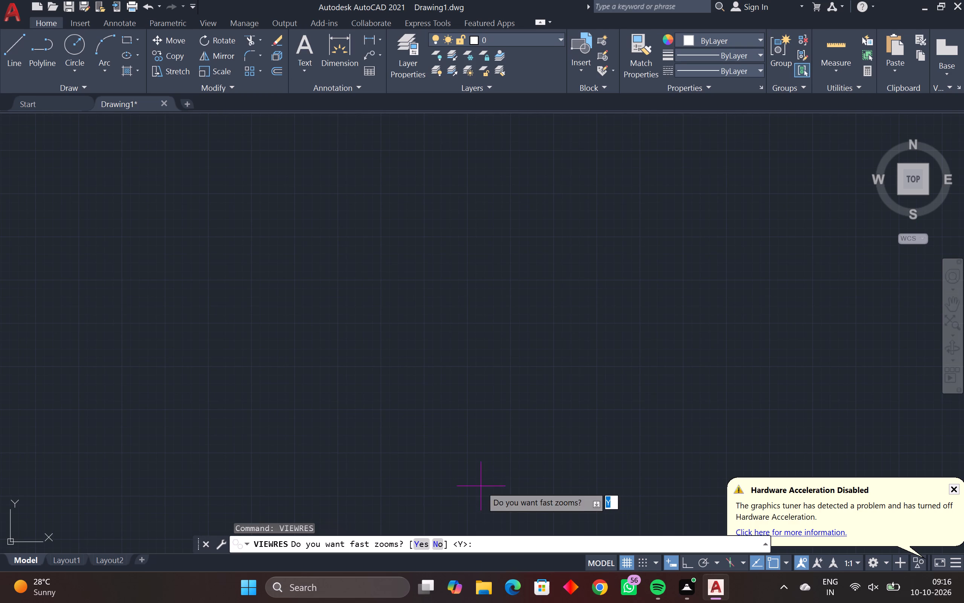
key(space)
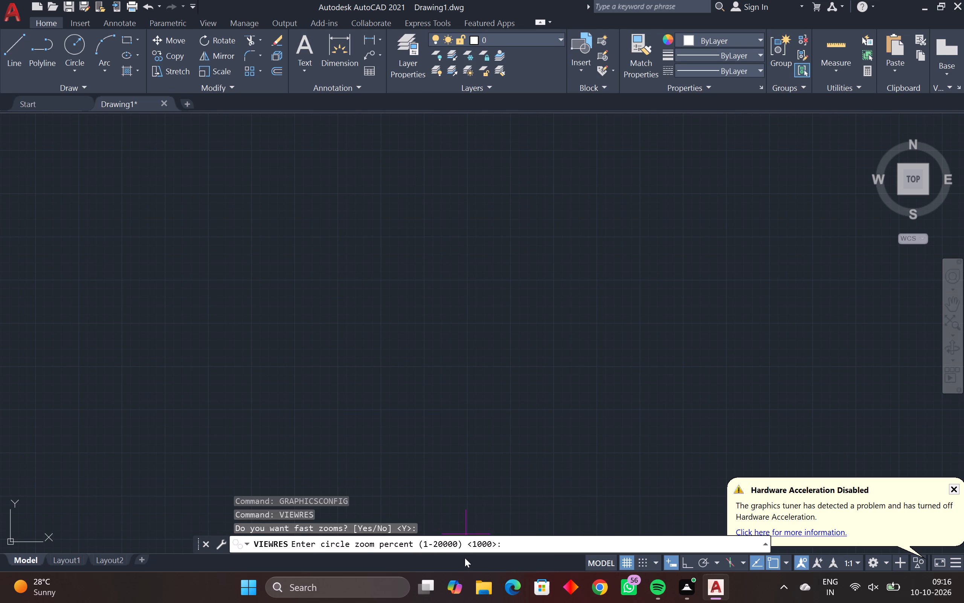
key(2)
text(00)
key(0)
key(0)
key(Return)
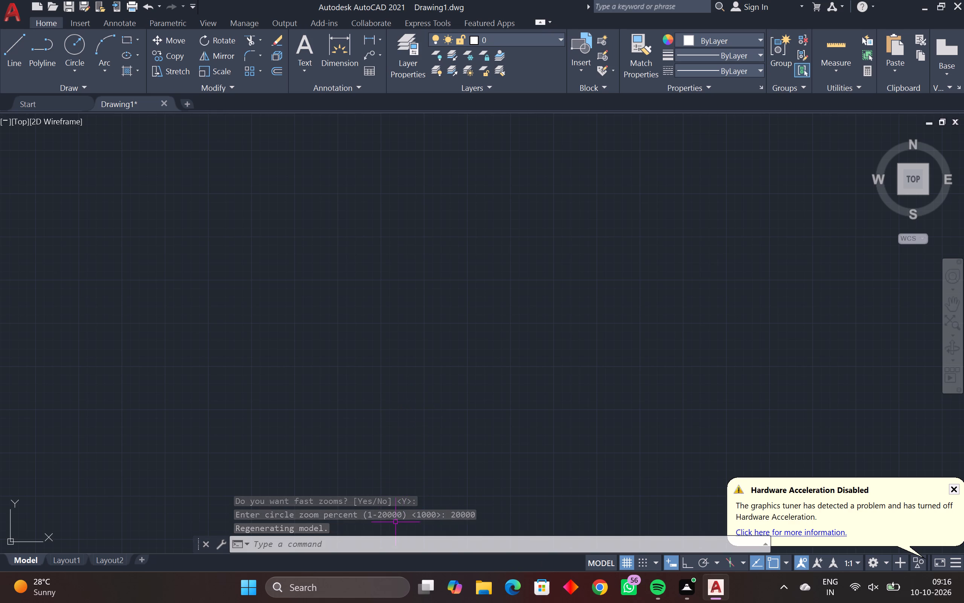
Run LOGFILEMODE and accept the value 1 for log file recording.
key(l)
key(o)
key(g)
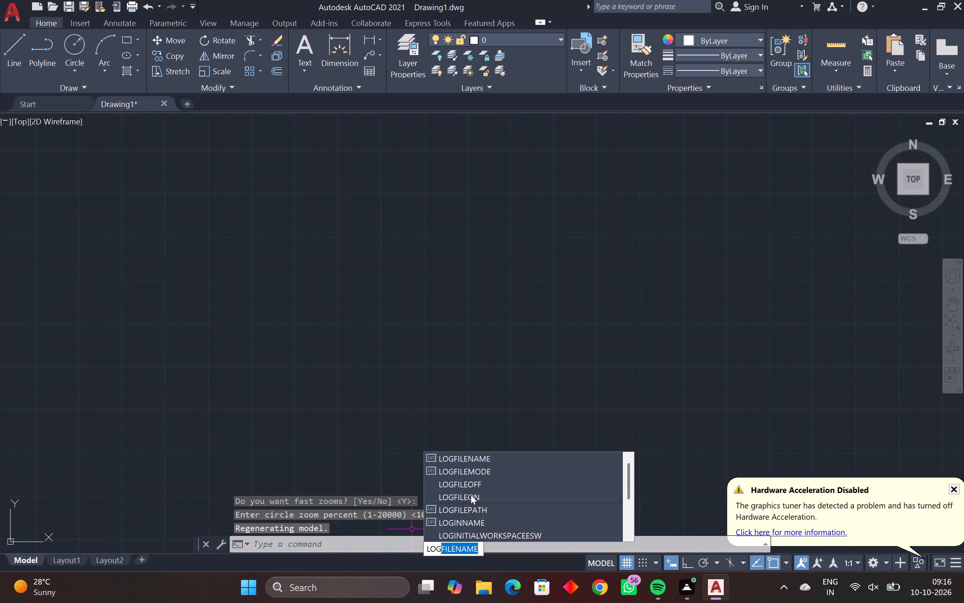
click(475, 472)
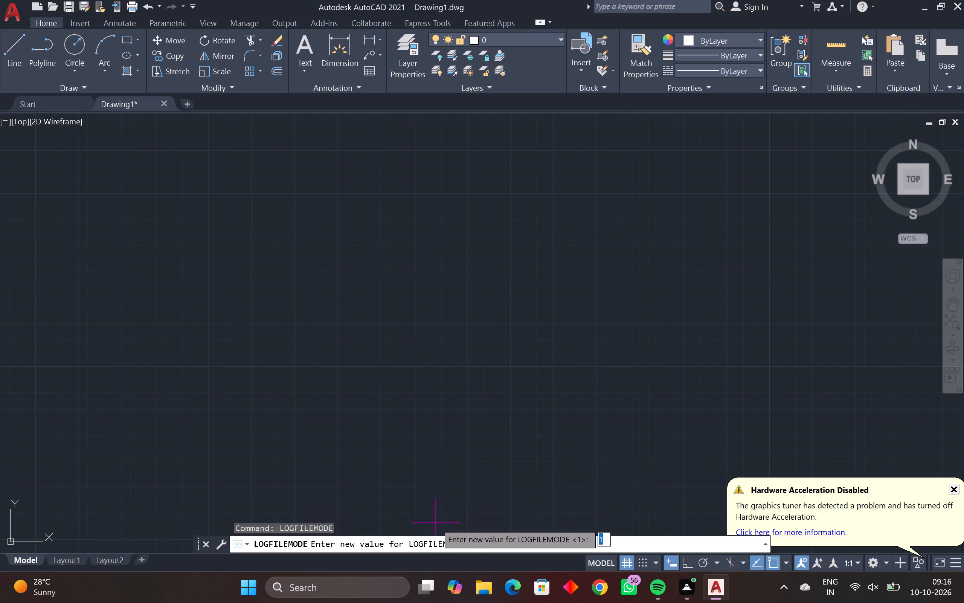
key(Return)
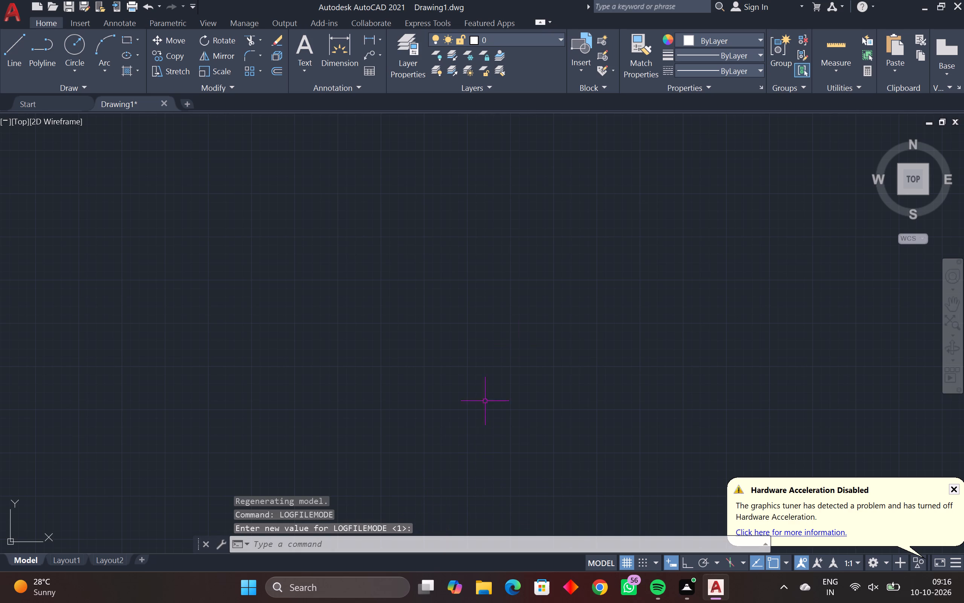
Turn on isometric drafting with the left isoplane.
click(734, 566)
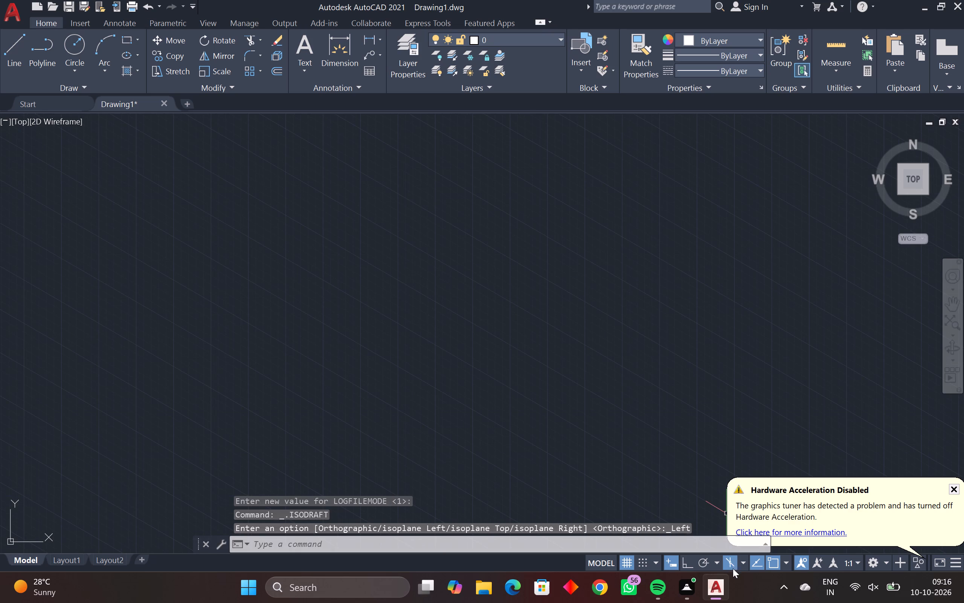
scroll(453, 359, up, 1)
scroll(456, 360, down, 2)
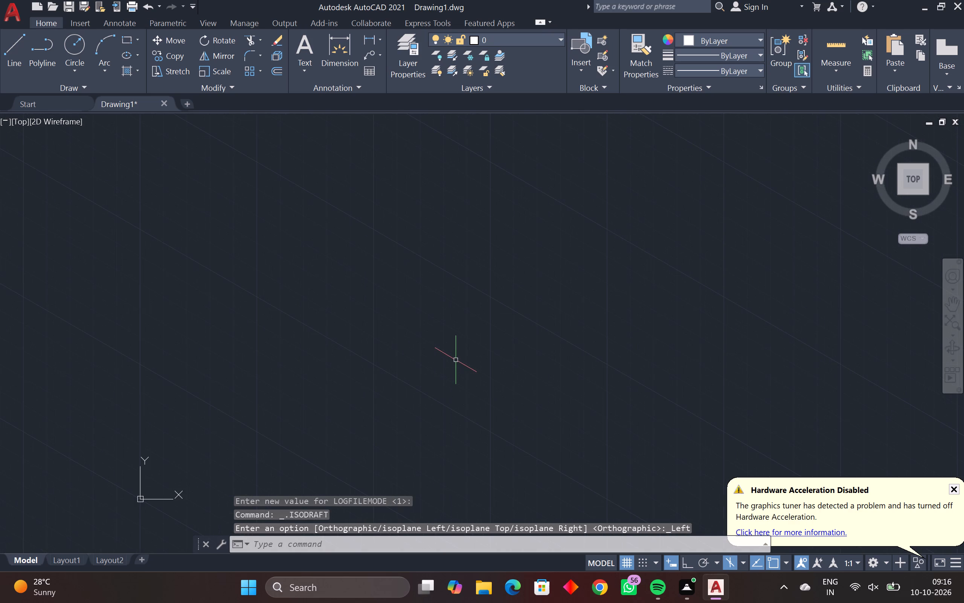
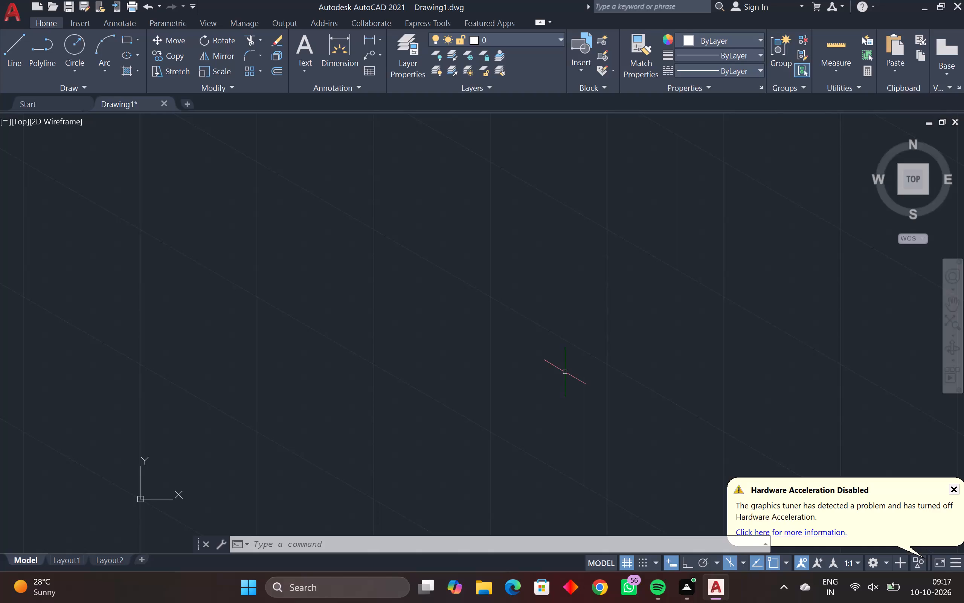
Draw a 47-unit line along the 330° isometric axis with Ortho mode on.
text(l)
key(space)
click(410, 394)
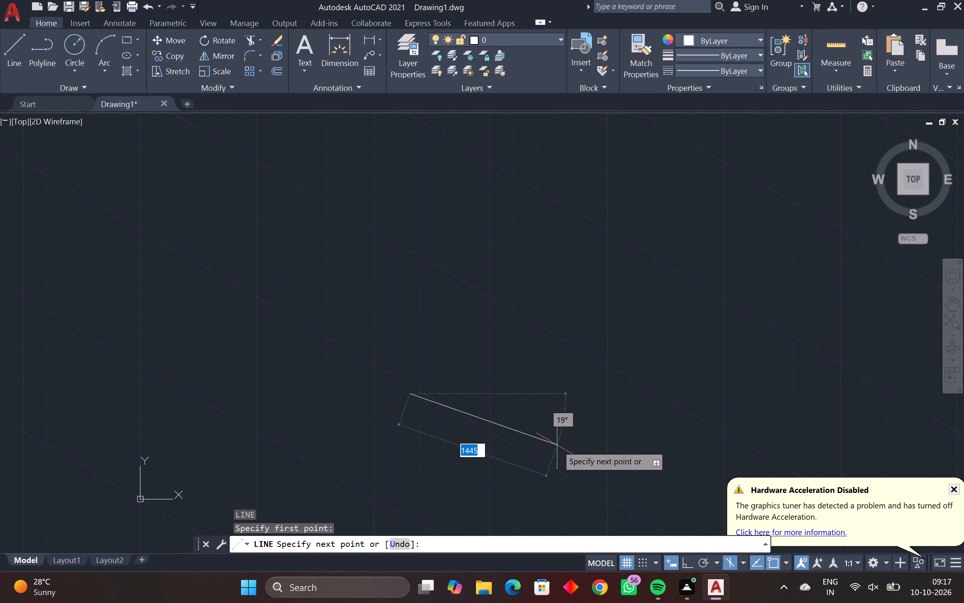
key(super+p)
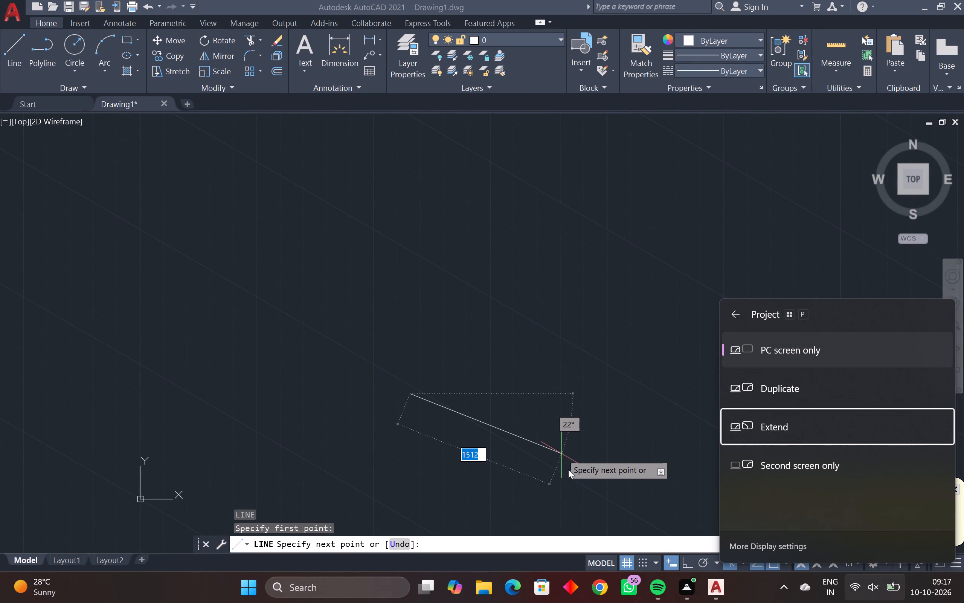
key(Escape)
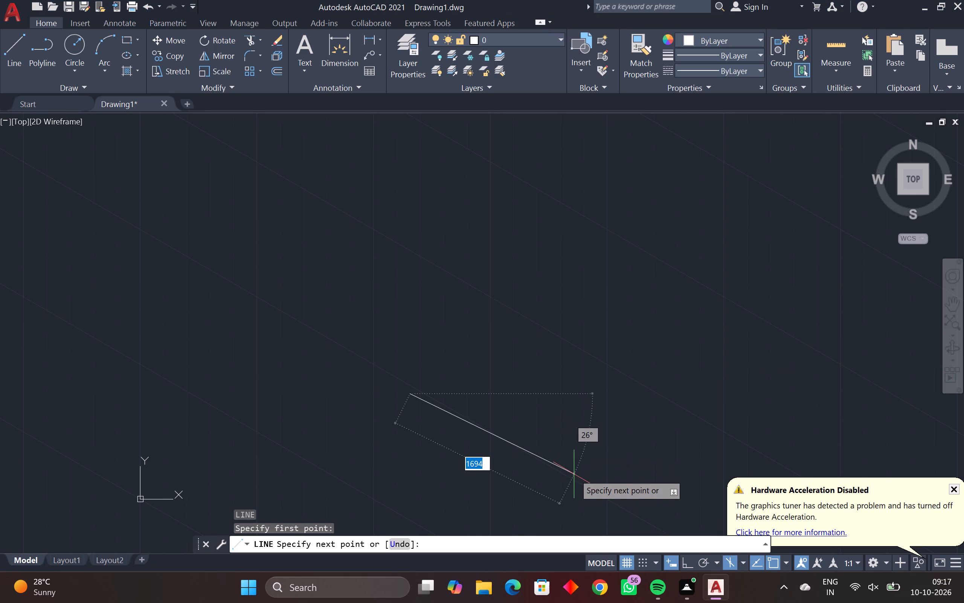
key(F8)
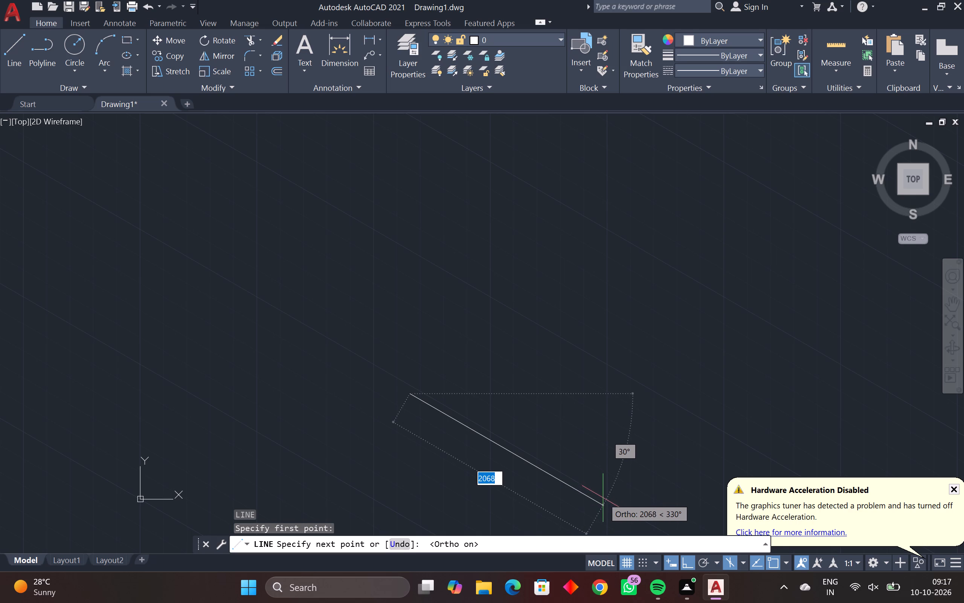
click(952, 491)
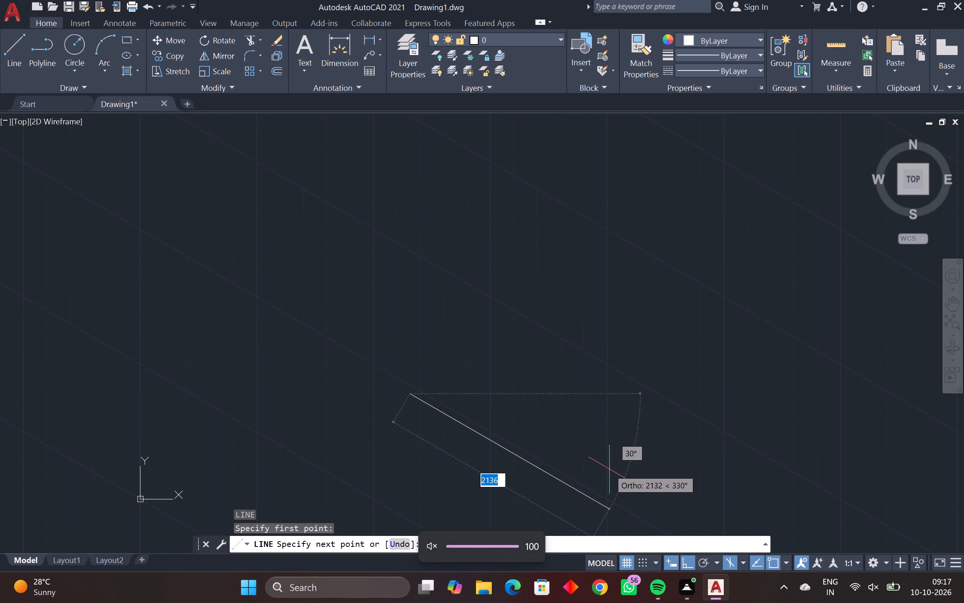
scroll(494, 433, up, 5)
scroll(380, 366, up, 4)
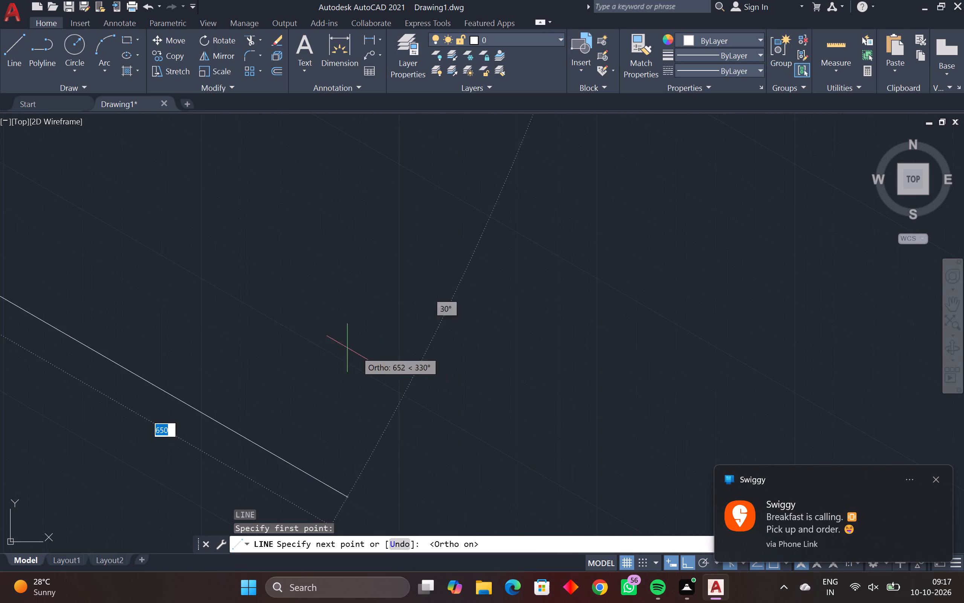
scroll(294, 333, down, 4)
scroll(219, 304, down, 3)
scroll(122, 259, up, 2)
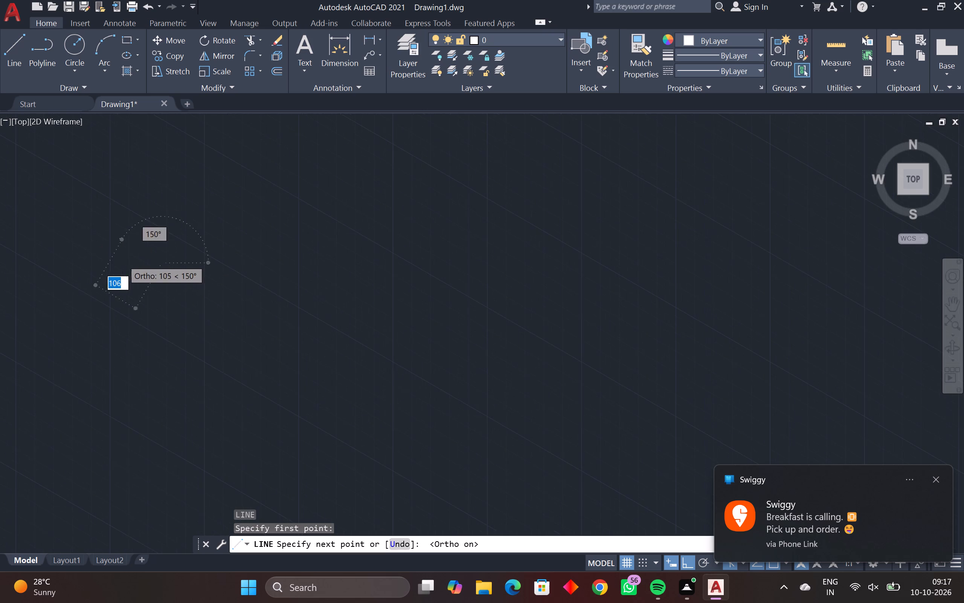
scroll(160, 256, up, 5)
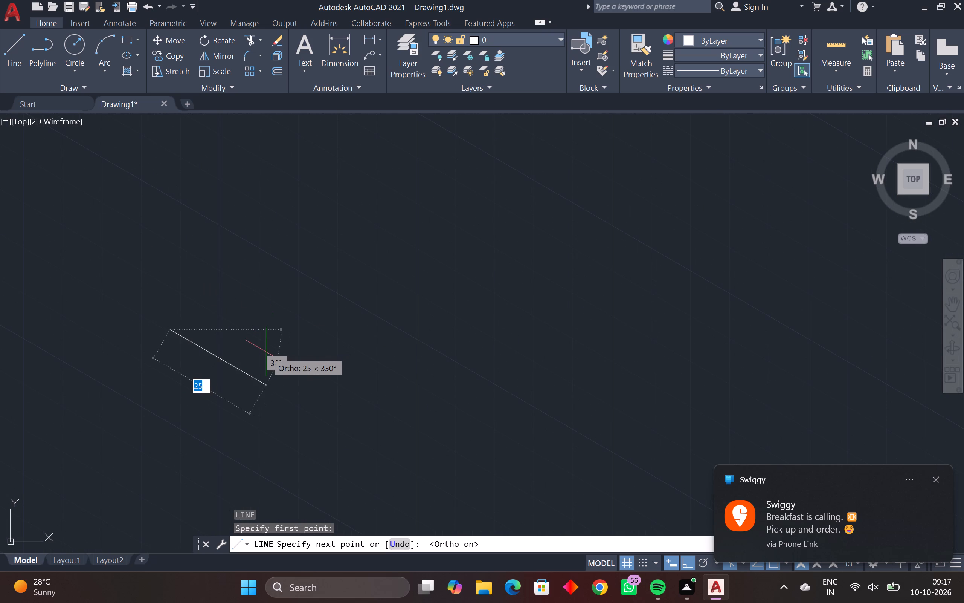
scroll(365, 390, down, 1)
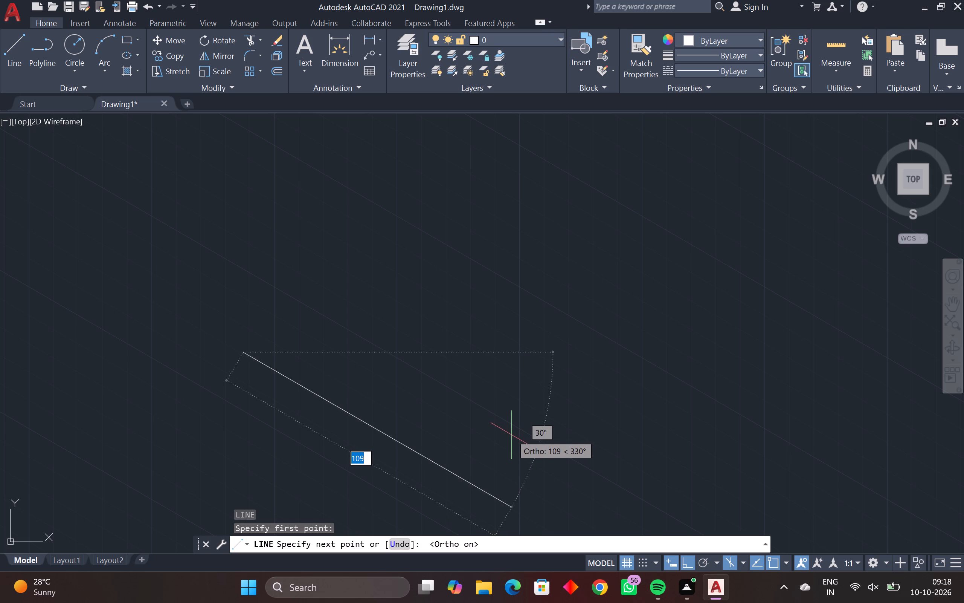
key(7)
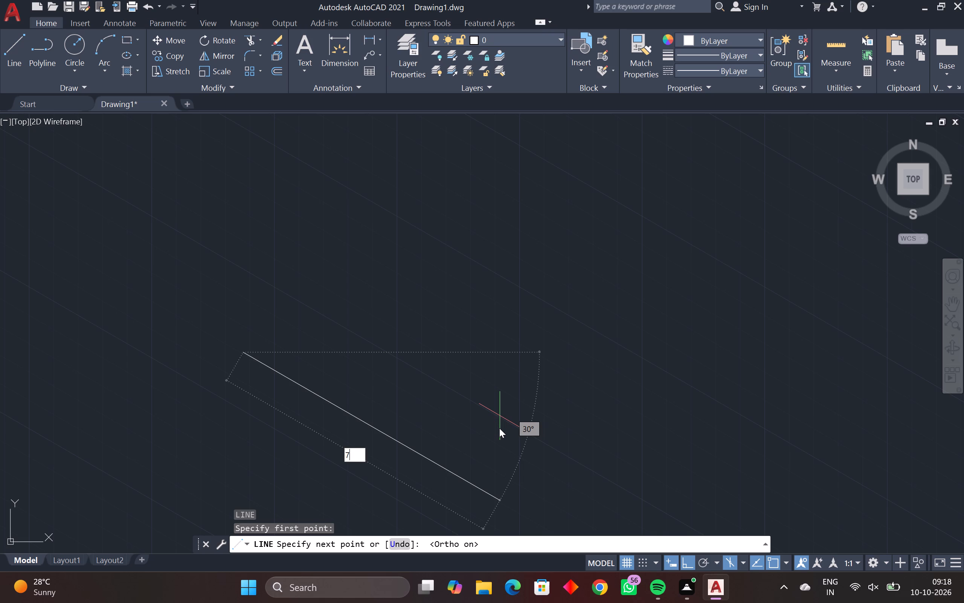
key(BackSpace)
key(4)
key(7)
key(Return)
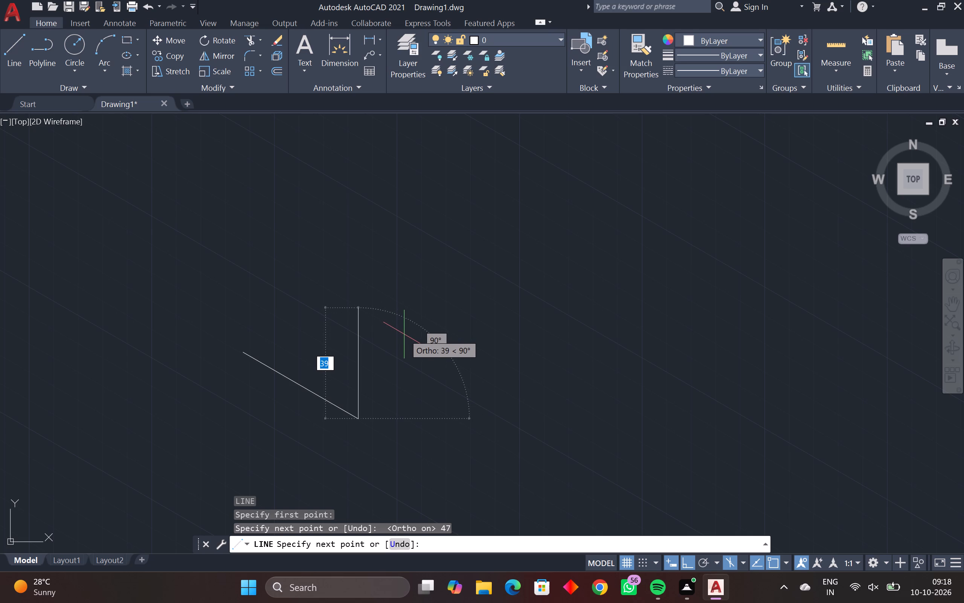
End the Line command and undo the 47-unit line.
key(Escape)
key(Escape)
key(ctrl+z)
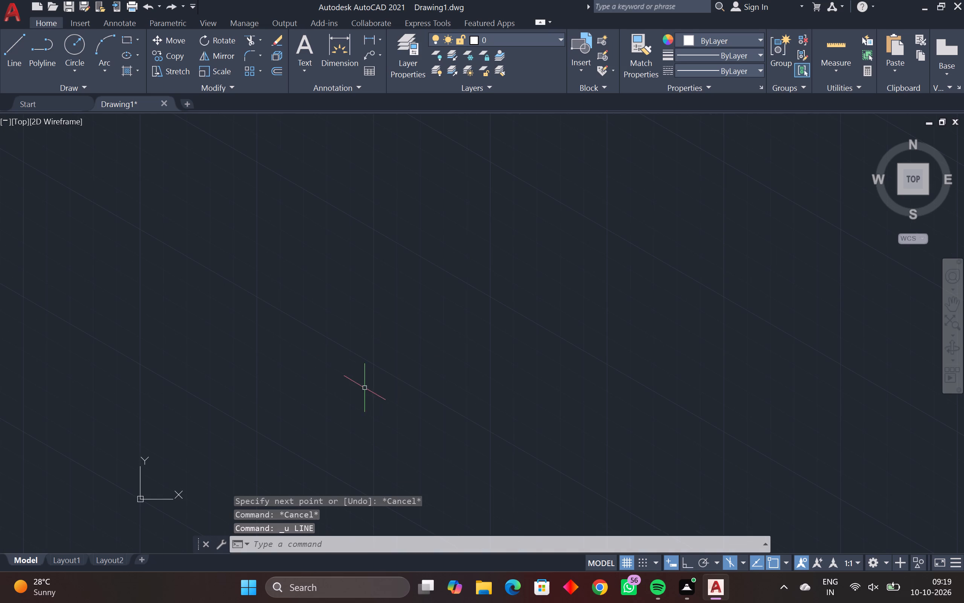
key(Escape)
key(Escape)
Start a line, cycle the isoplanes back to left, and turn Ortho mode on.
key(l)
key(space)
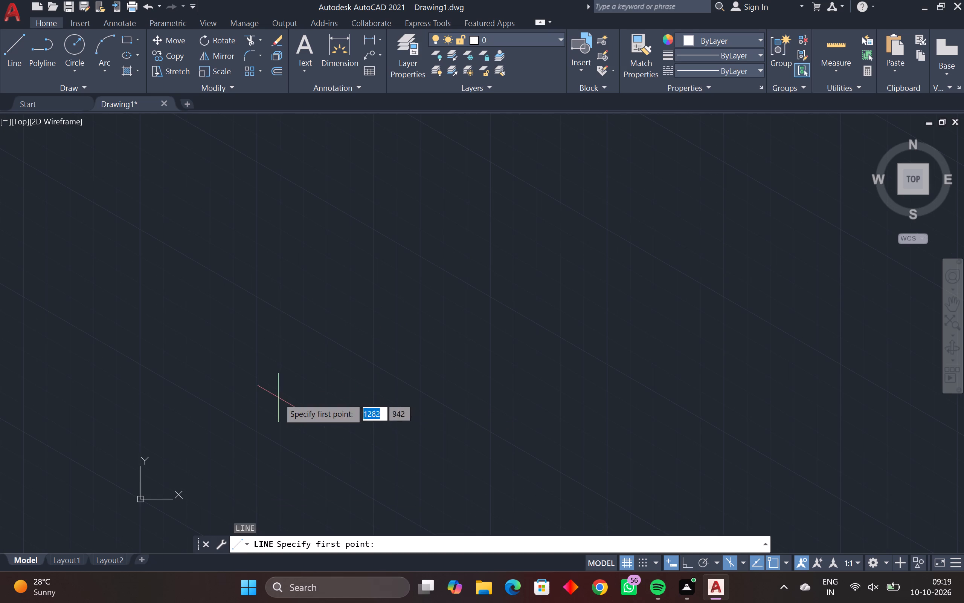
click(278, 398)
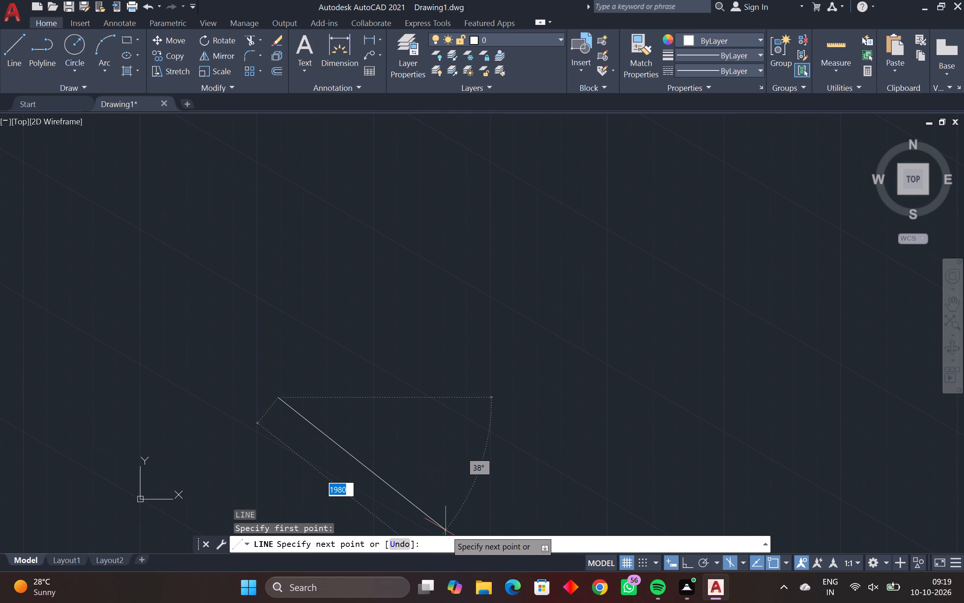
key(F5)
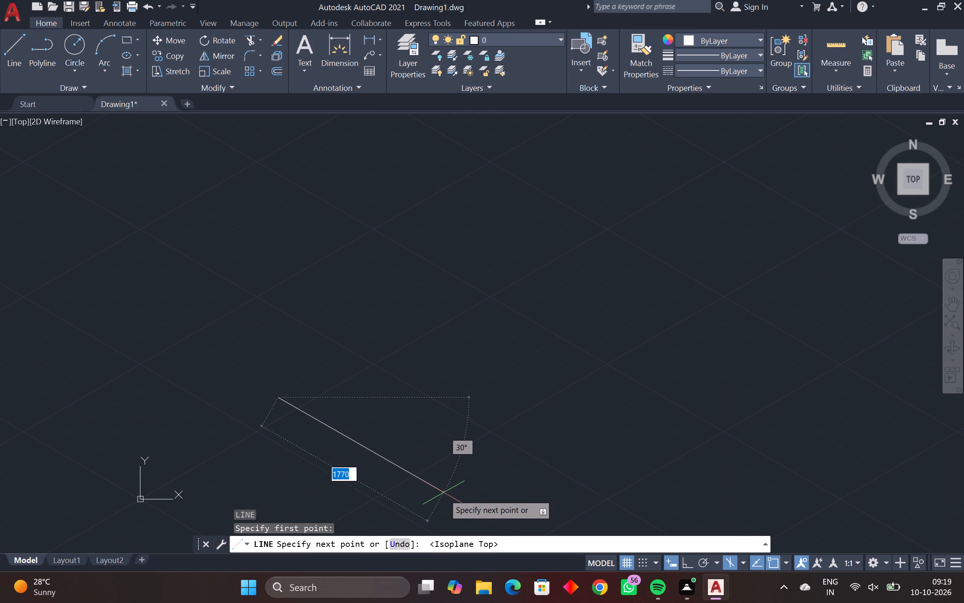
key(F5)
key(F5)
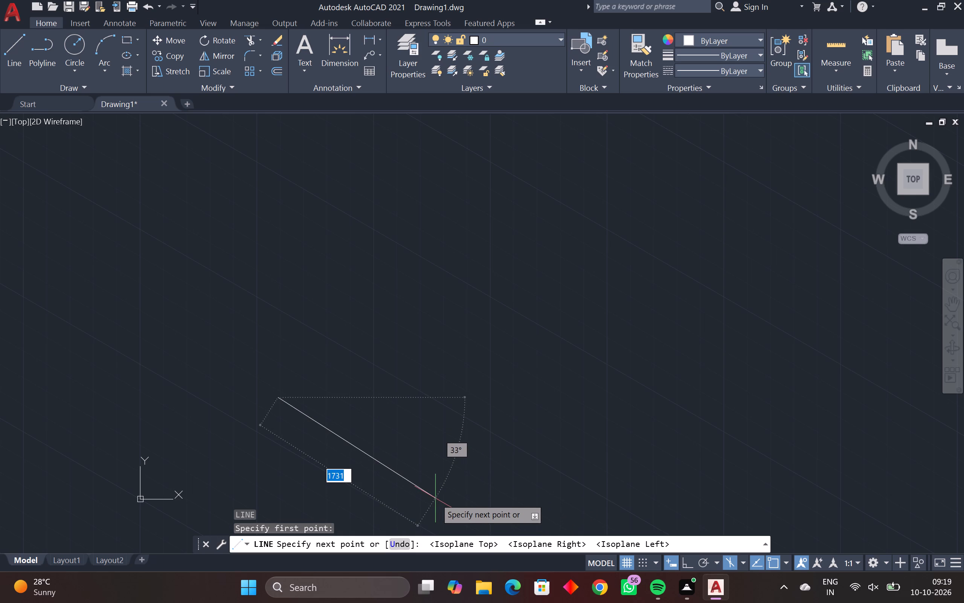
key(F8)
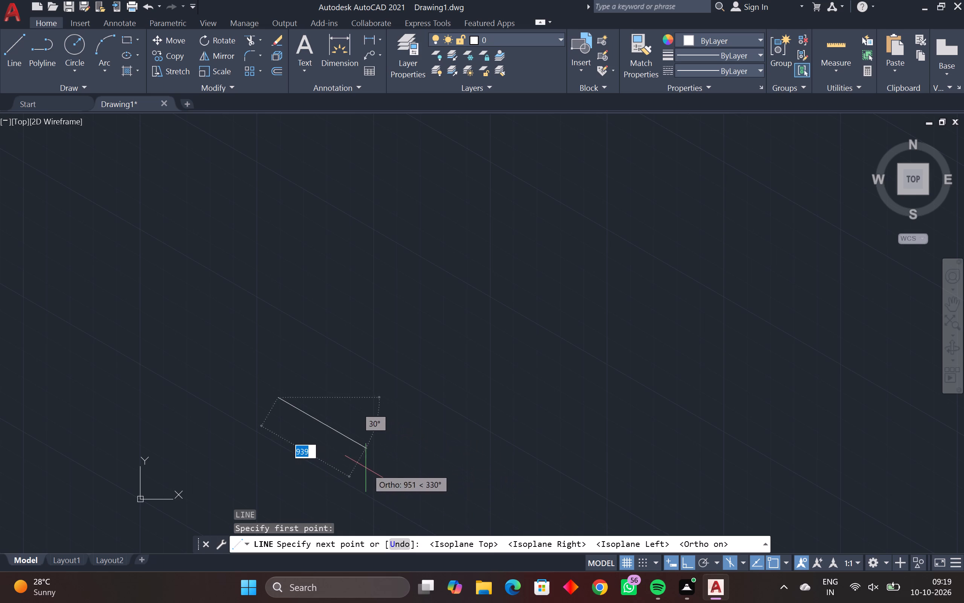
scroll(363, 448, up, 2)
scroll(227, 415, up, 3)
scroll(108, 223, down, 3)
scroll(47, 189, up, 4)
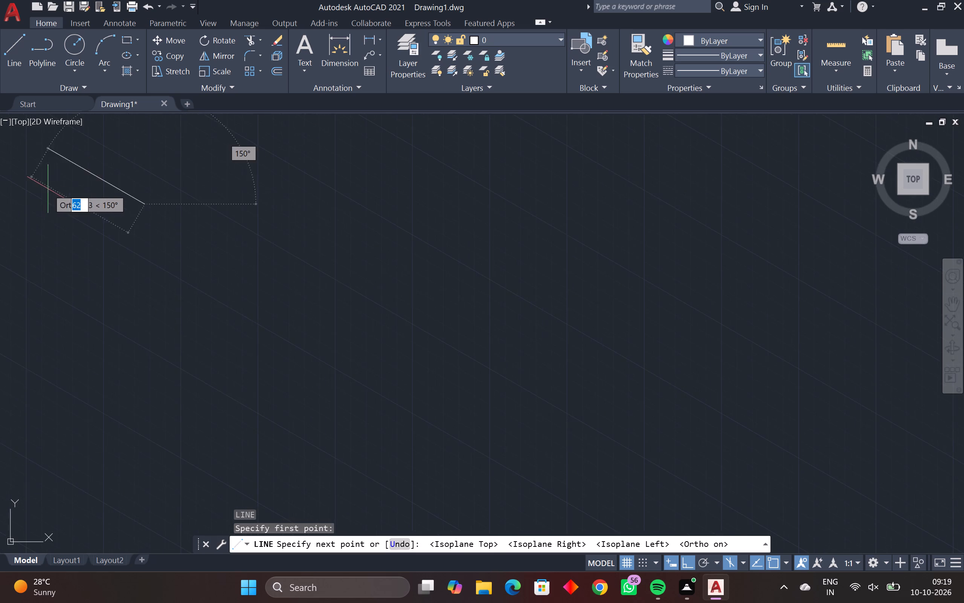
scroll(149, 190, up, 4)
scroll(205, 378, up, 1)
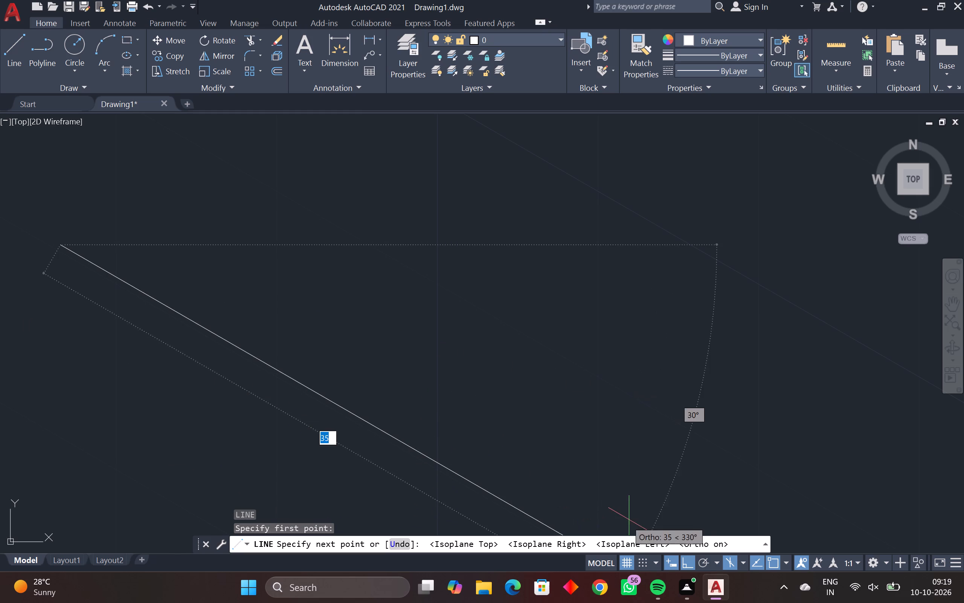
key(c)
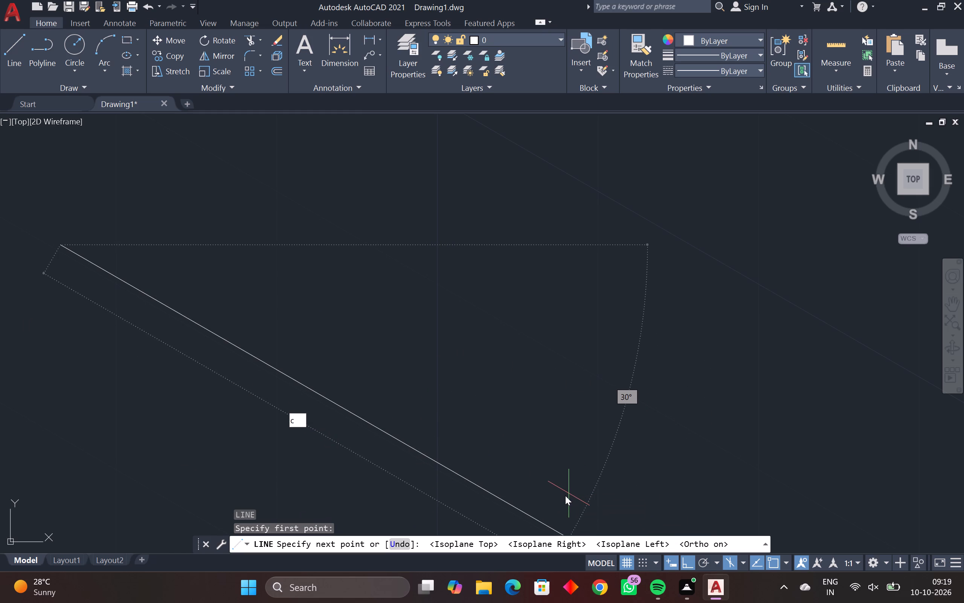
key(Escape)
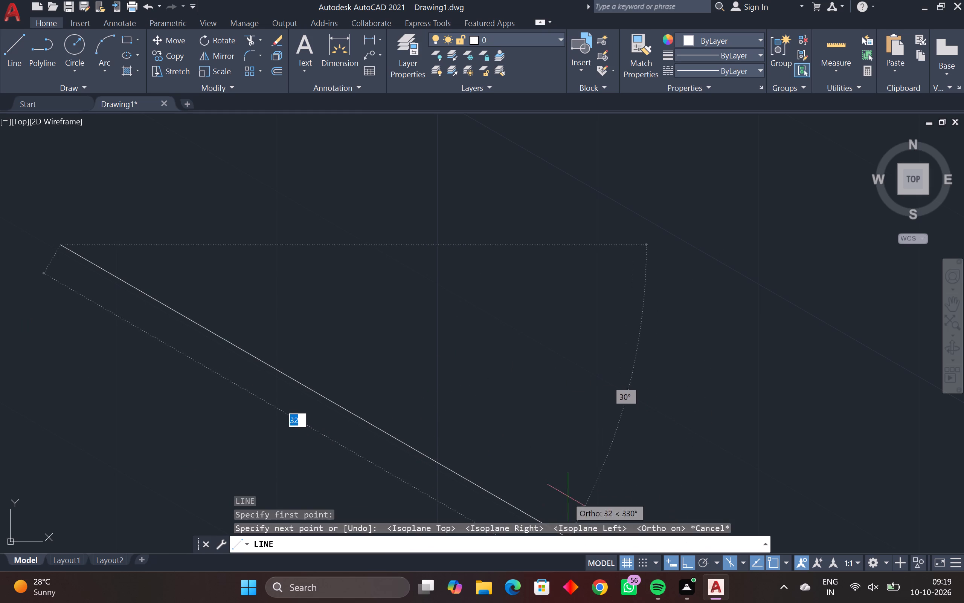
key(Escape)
Open the QuickCalc calculator and calculate 24+24+24.
key(c)
text(al)
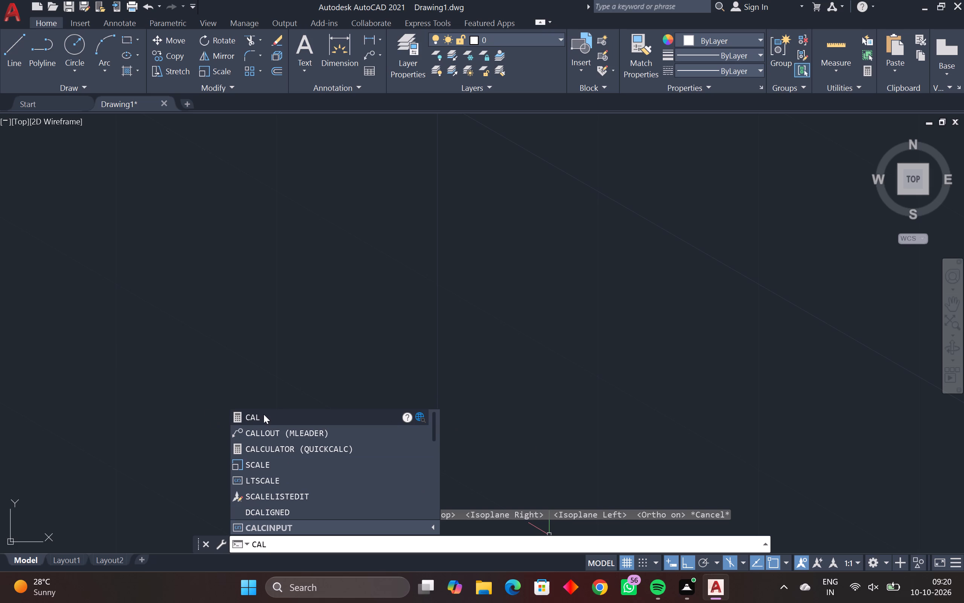
click(285, 450)
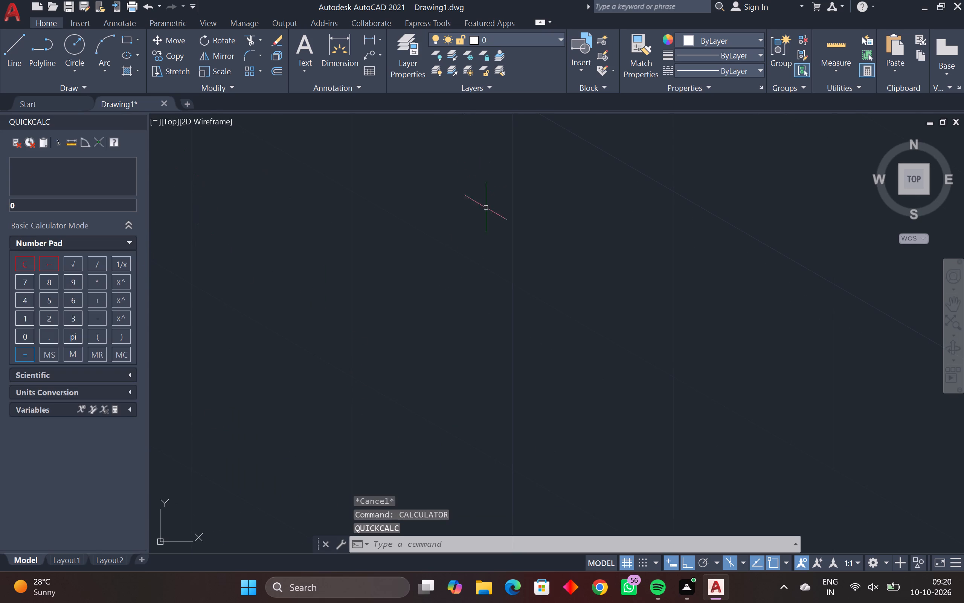
drag(48, 322, 43, 323)
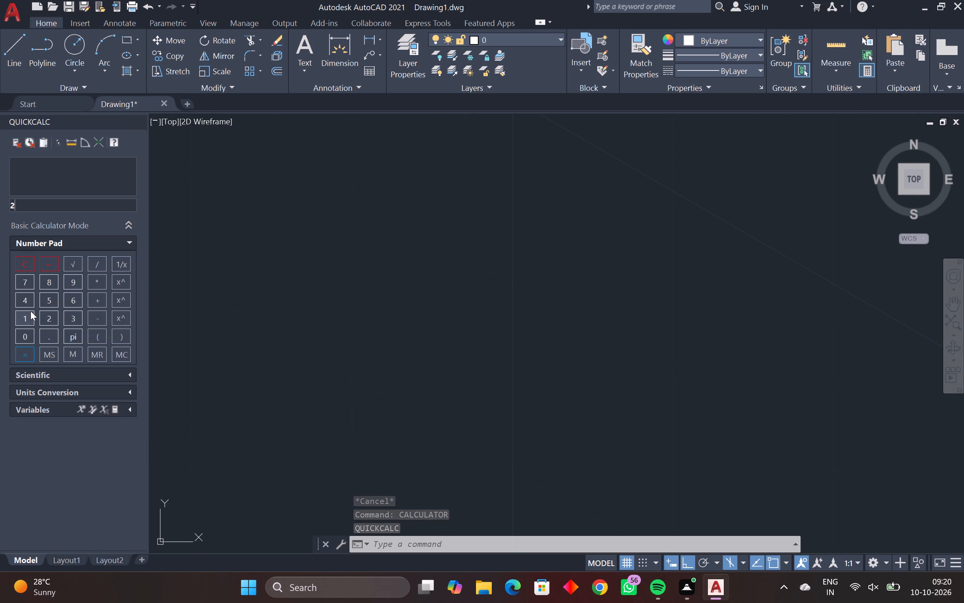
click(26, 300)
click(102, 300)
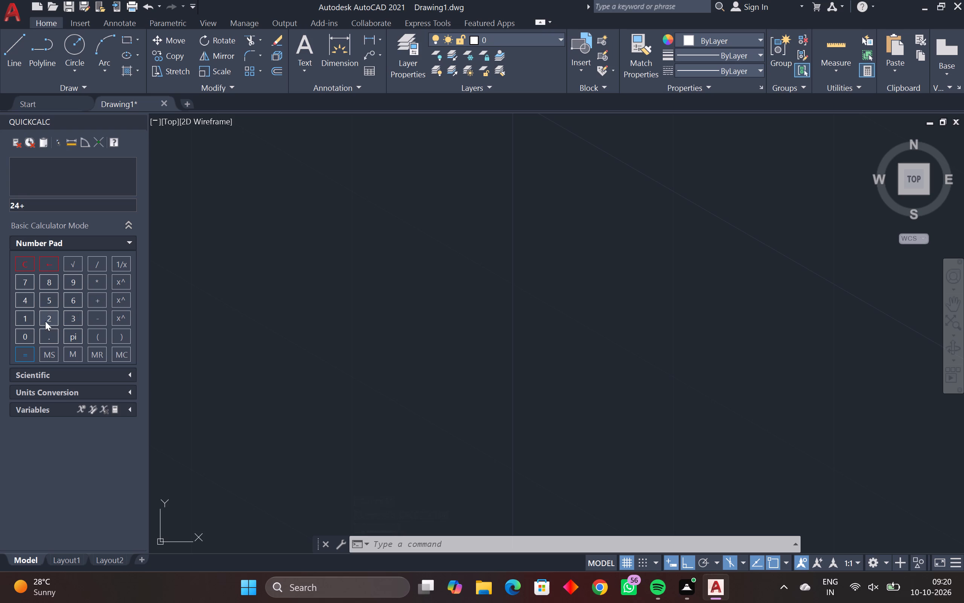
click(45, 321)
click(27, 294)
click(98, 296)
click(50, 320)
click(23, 302)
click(29, 358)
click(180, 225)
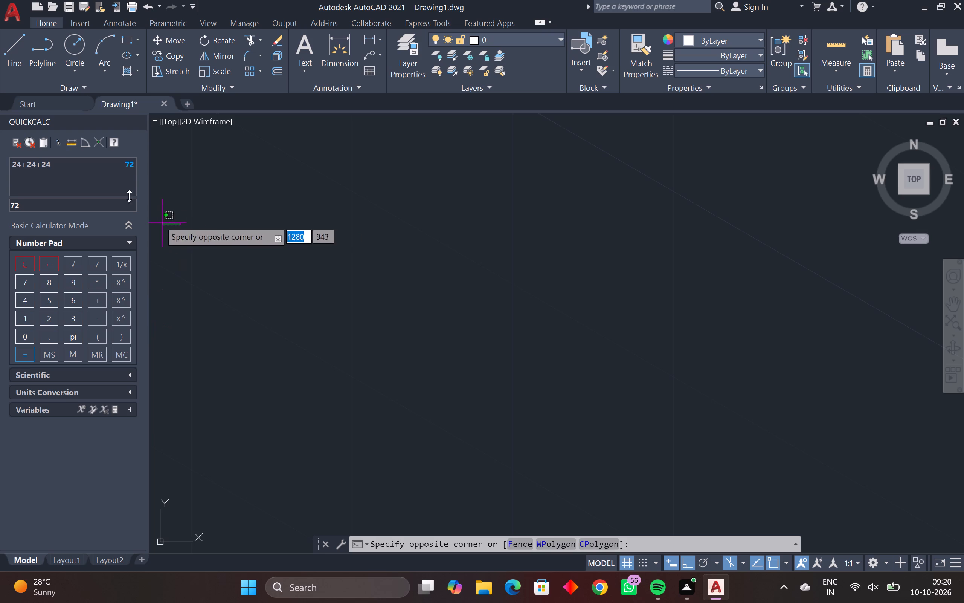
click(232, 343)
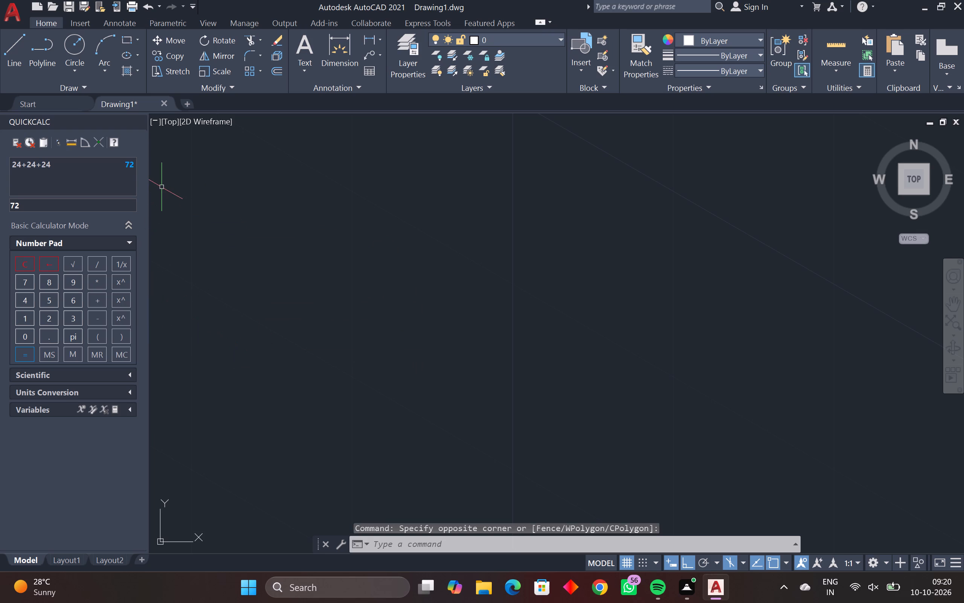
key(Escape)
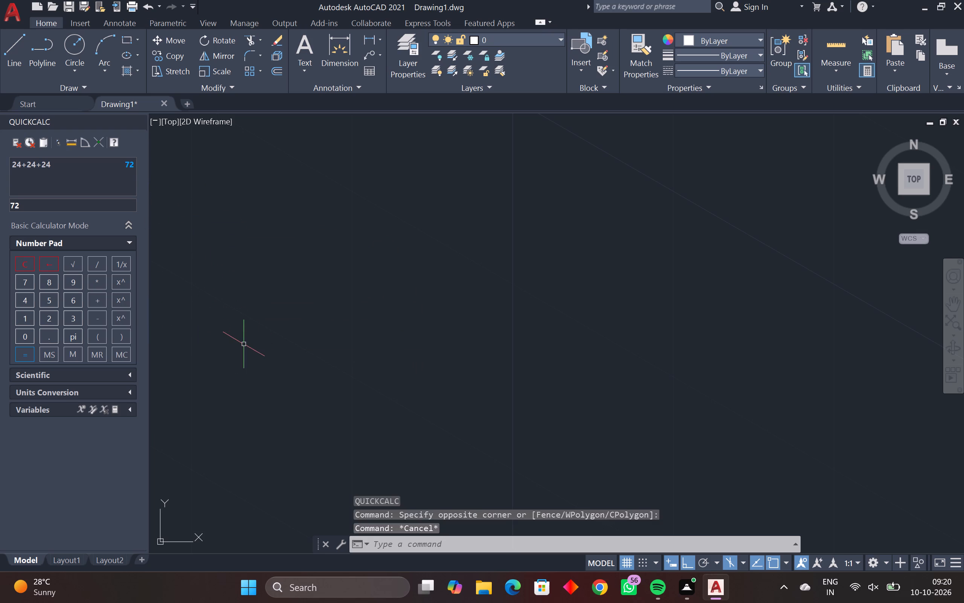
key(Escape)
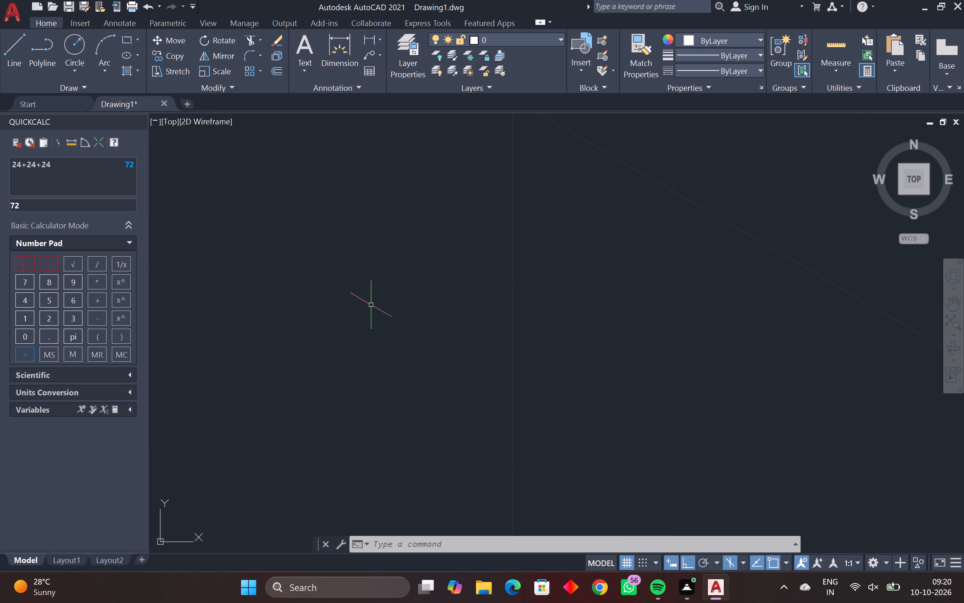
key(Escape)
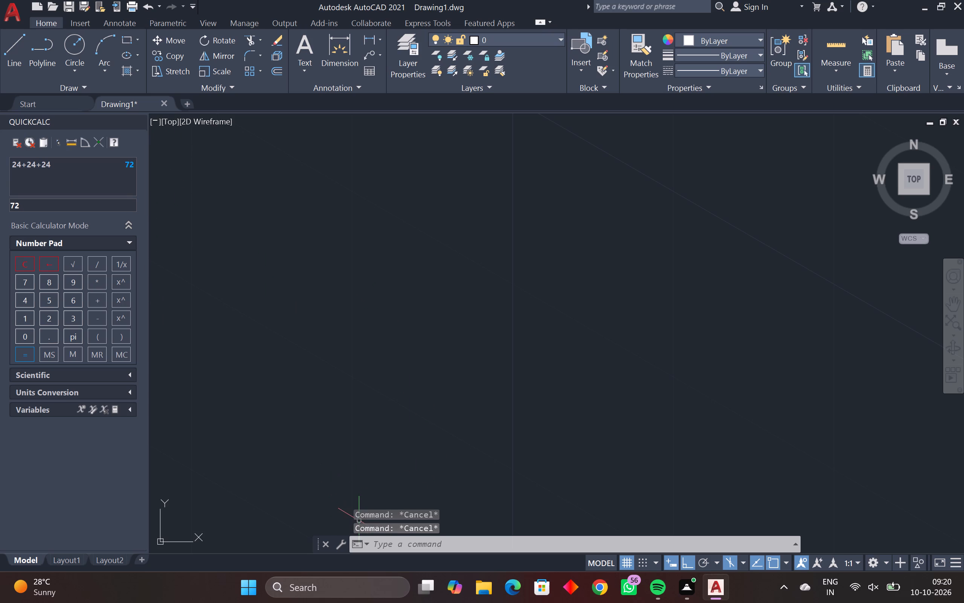
Draw a 72-unit line along the 330° isometric axis on the left isoplane as the outline's first edge.
key(l)
key(space)
click(360, 369)
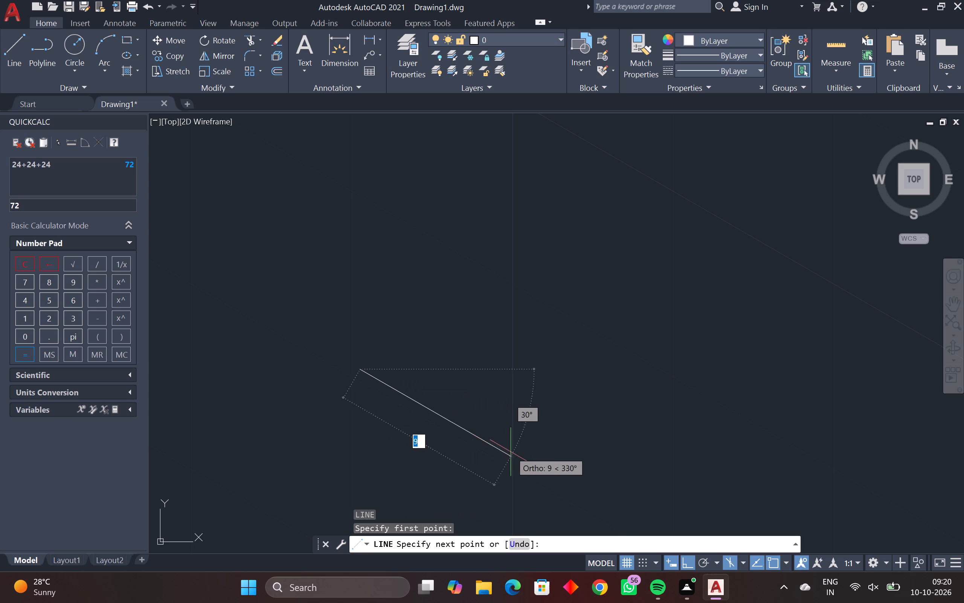
scroll(507, 445, down, 3)
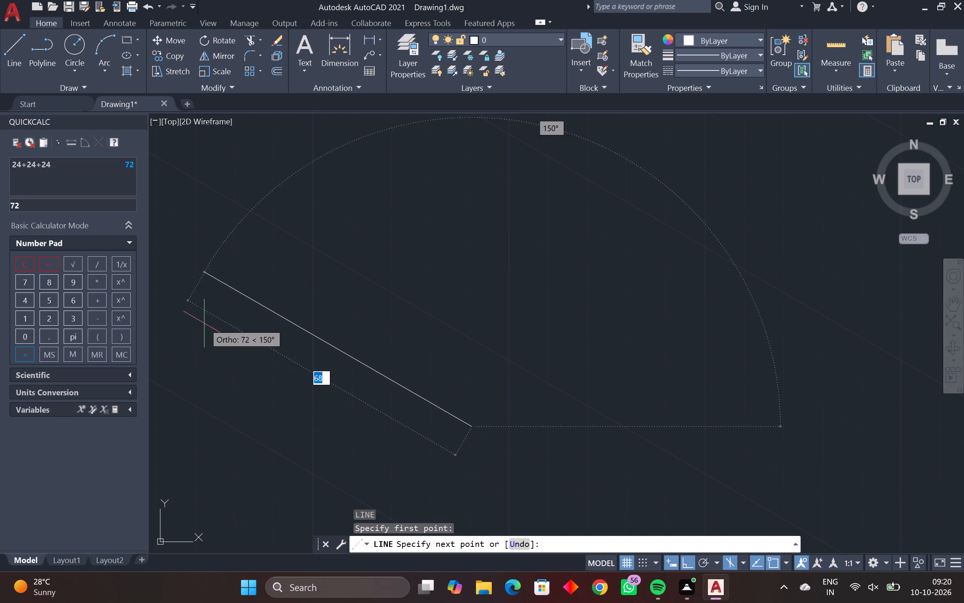
scroll(625, 439, down, 2)
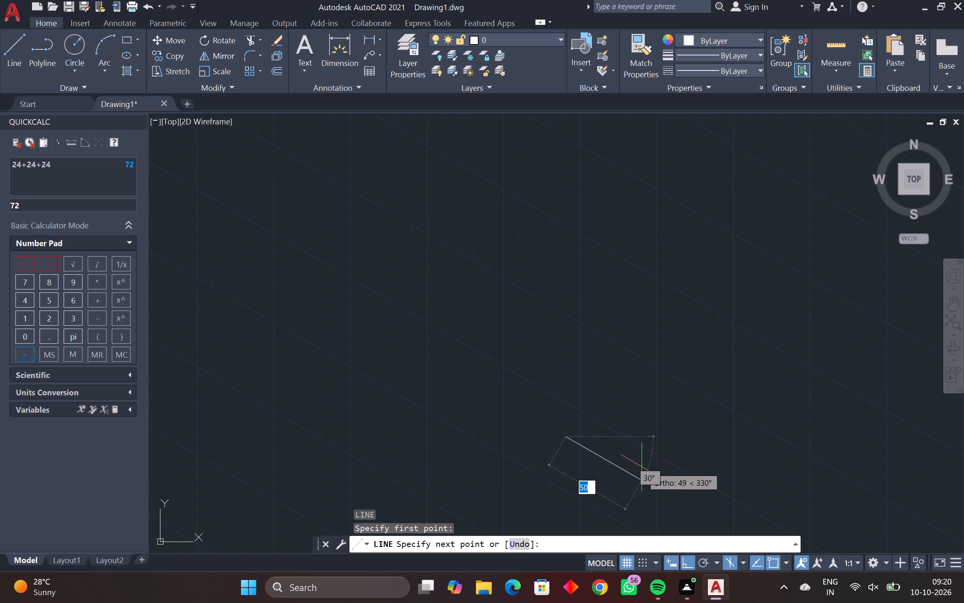
scroll(644, 468, up, 3)
scroll(609, 458, down, 3)
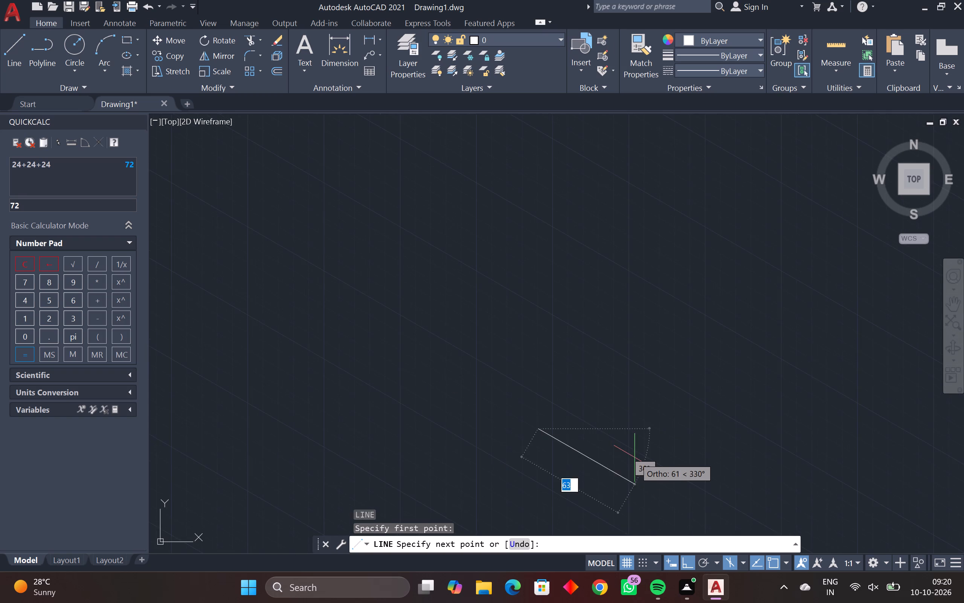
scroll(635, 458, up, 2)
scroll(642, 459, down, 2)
middle_drag(642, 459, 616, 435)
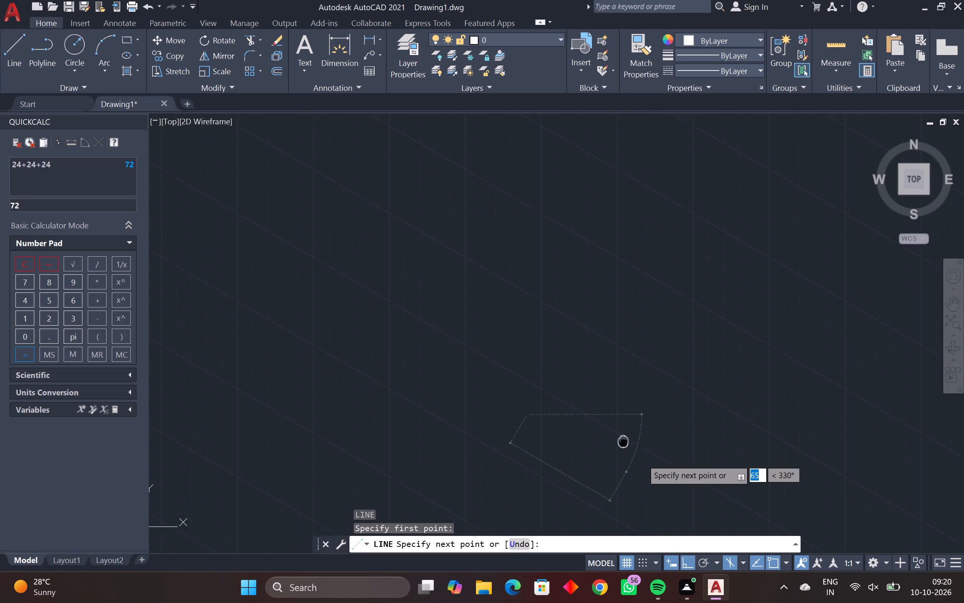
middle_drag(616, 435, 535, 386)
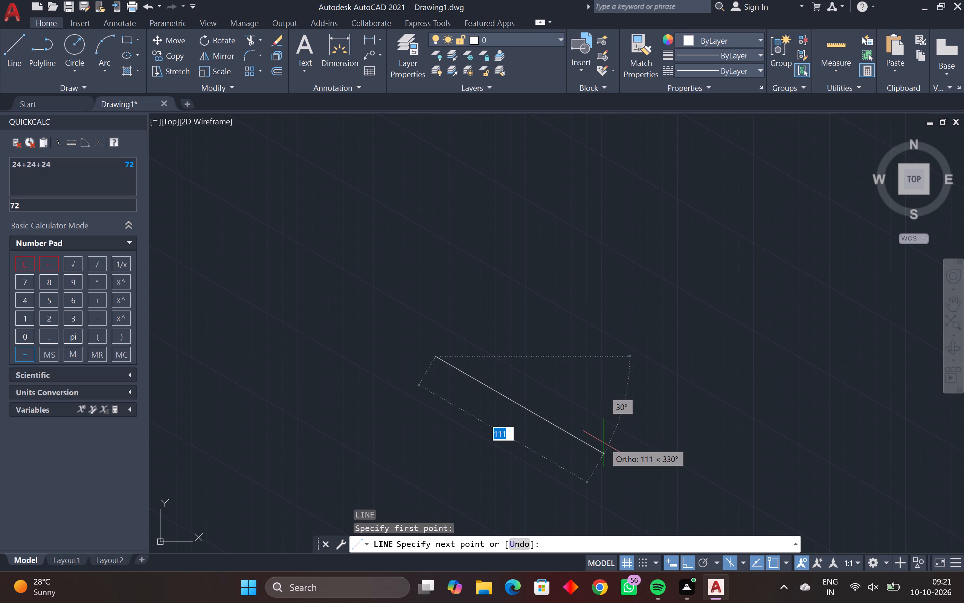
key(7)
key(2)
key(Return)
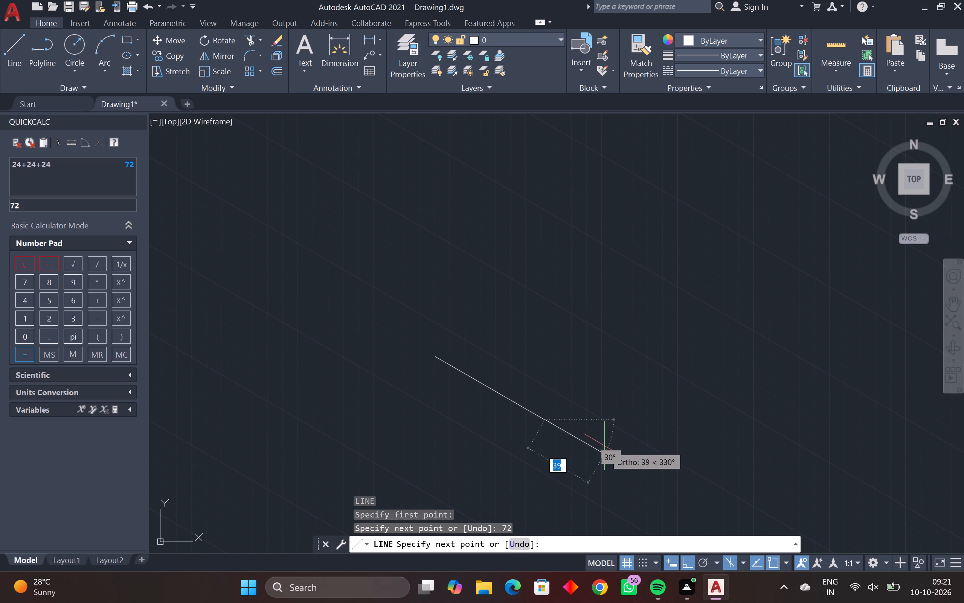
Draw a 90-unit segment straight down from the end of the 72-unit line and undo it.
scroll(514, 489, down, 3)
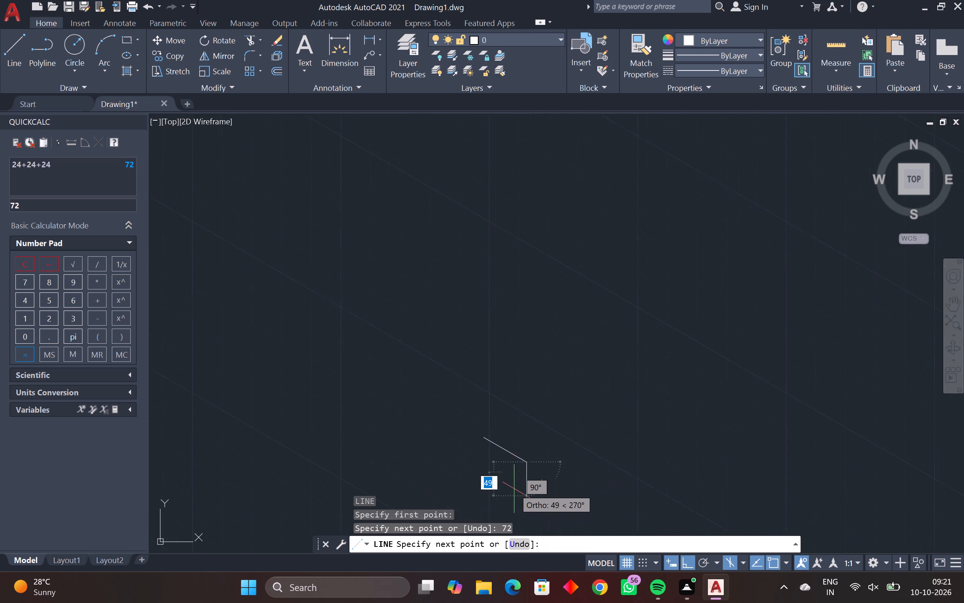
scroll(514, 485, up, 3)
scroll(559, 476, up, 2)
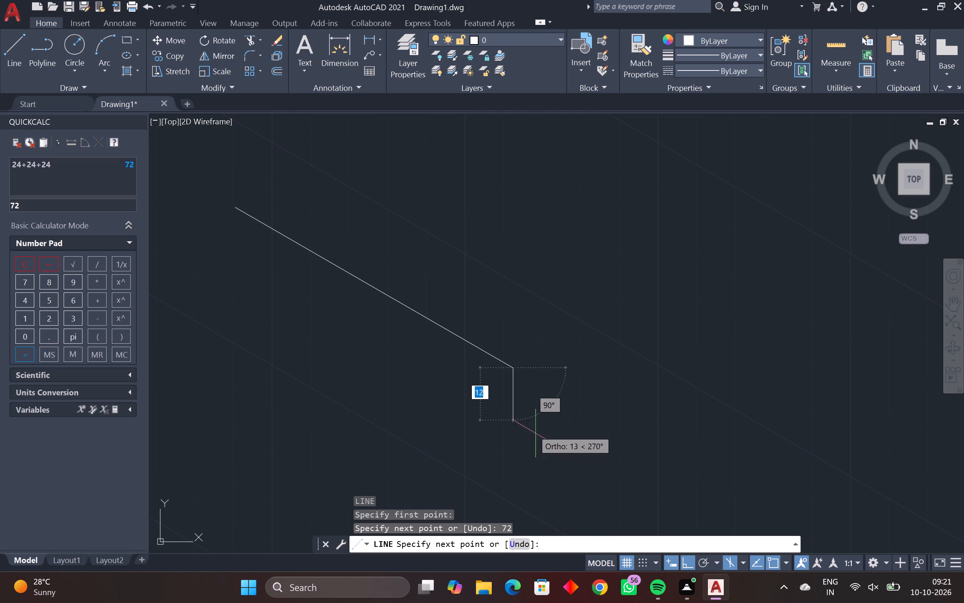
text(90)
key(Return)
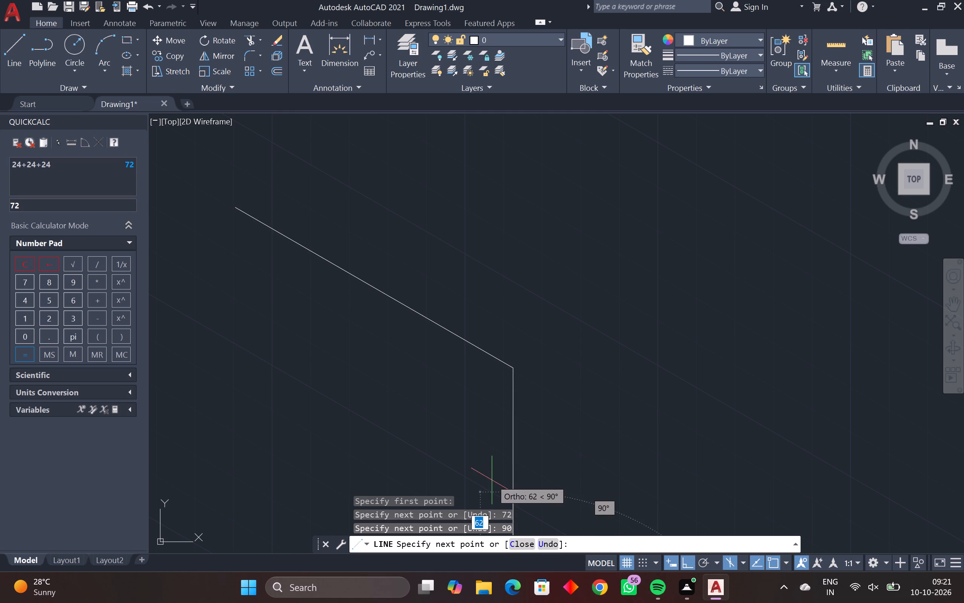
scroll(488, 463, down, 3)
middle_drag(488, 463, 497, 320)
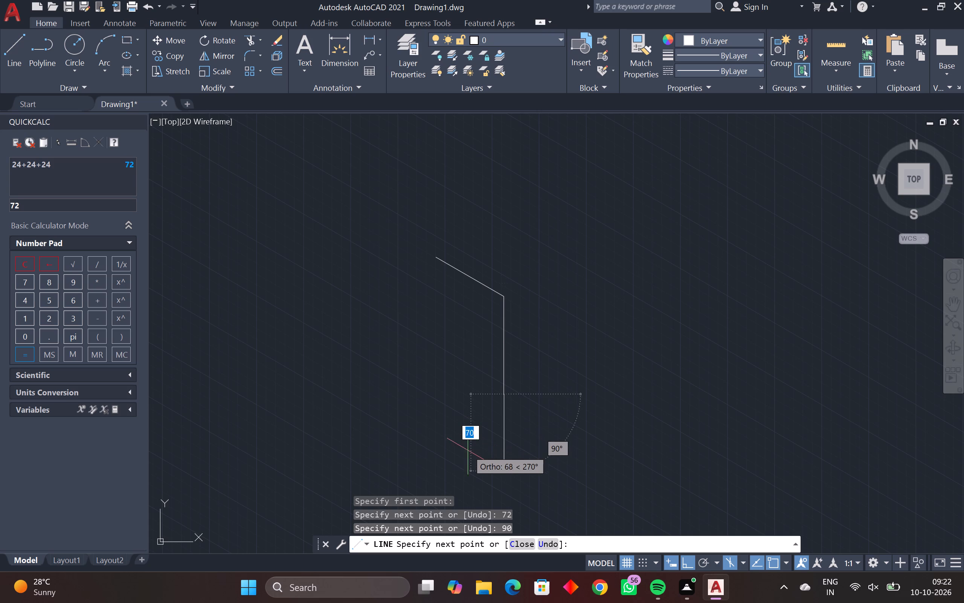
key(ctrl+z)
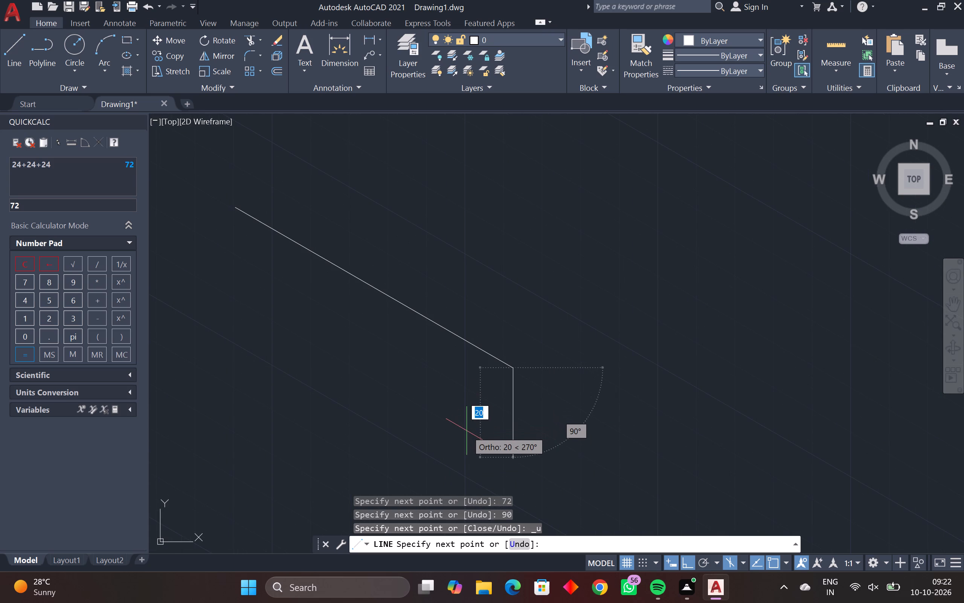
Continue the outline 24 units straight down, then 12 units along 30° on the top isoplane.
key(2)
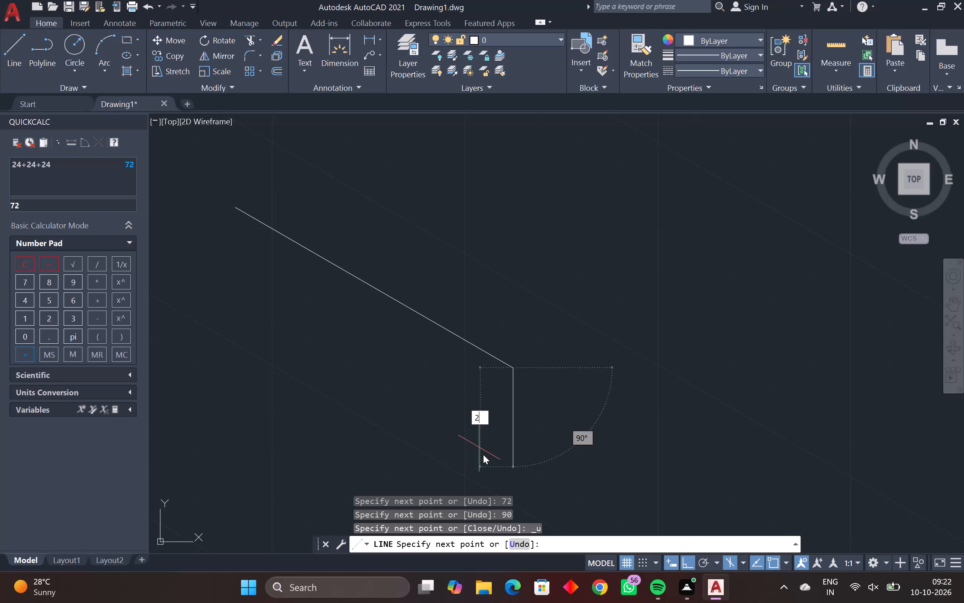
key(4)
key(Return)
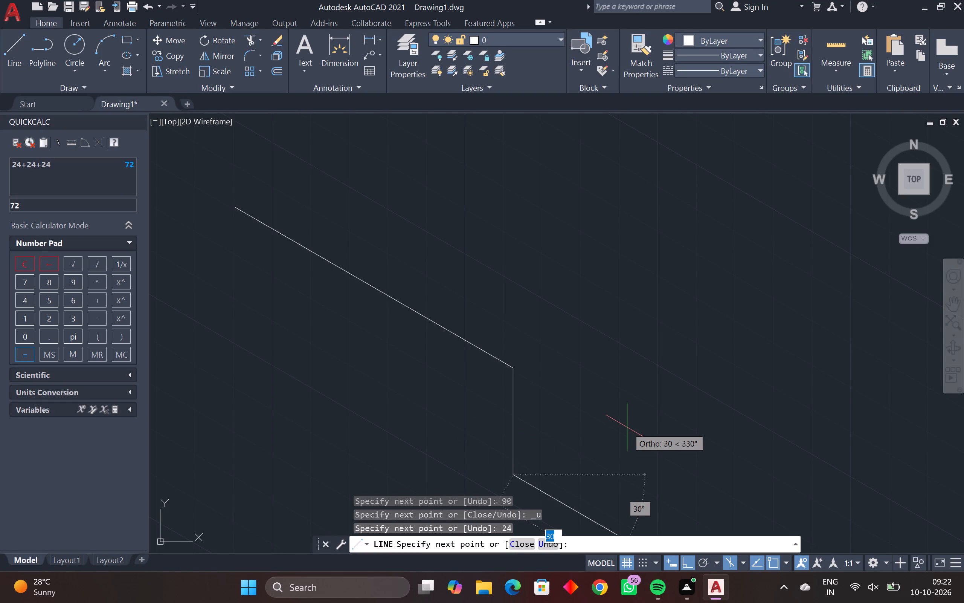
key(F5)
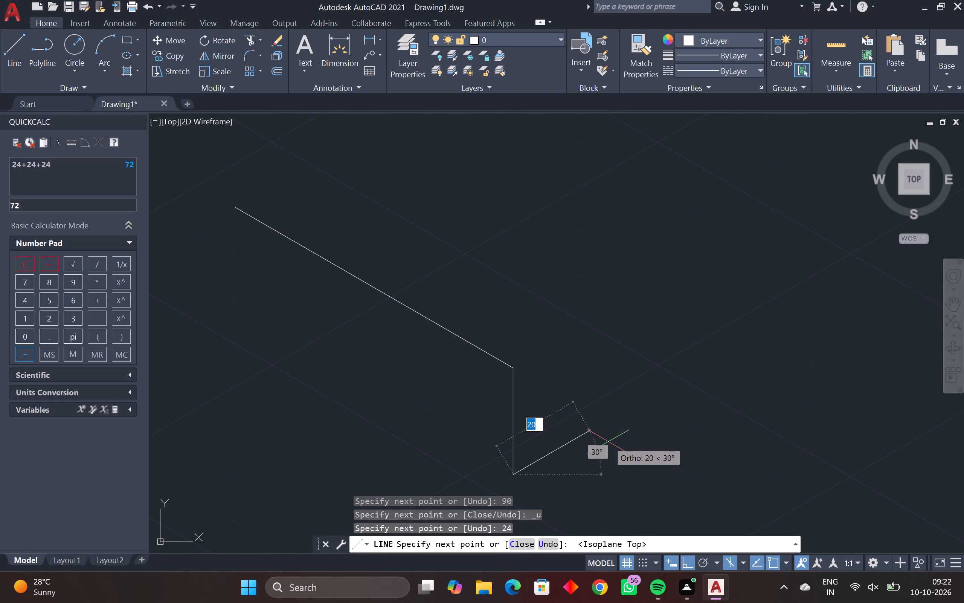
text(12)
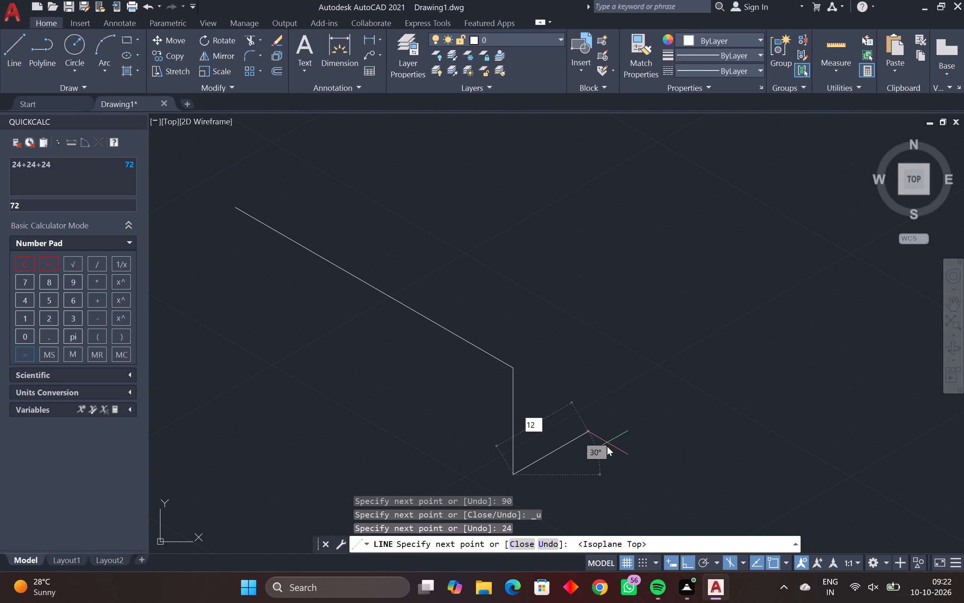
key(Return)
Switch to the right isoplane and continue the outline 36 units straight down, then 12 units along 210°.
scroll(579, 493, down, 2)
middle_drag(578, 484, 574, 479)
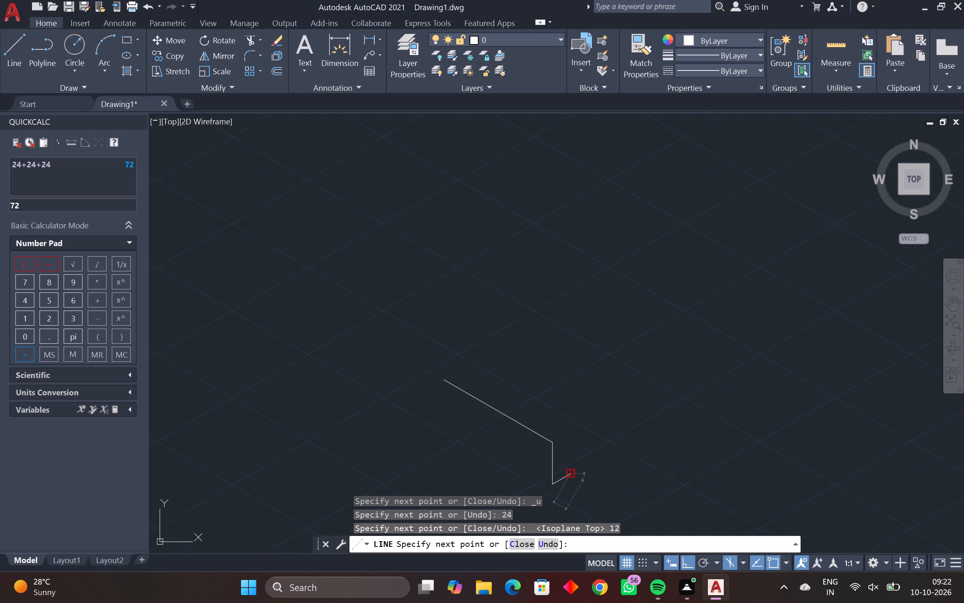
middle_drag(574, 479, 547, 343)
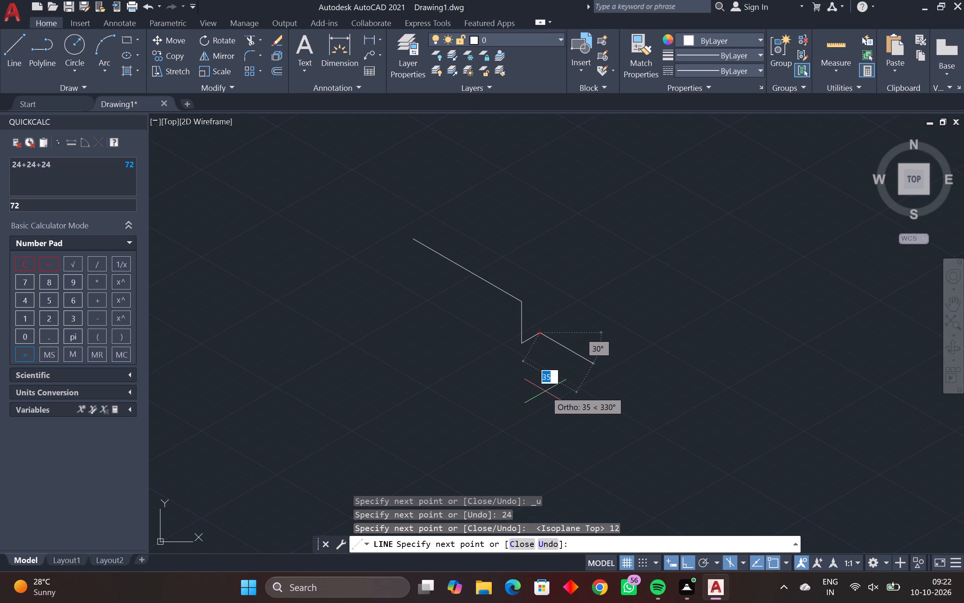
key(F4)
key(F5)
key(F4)
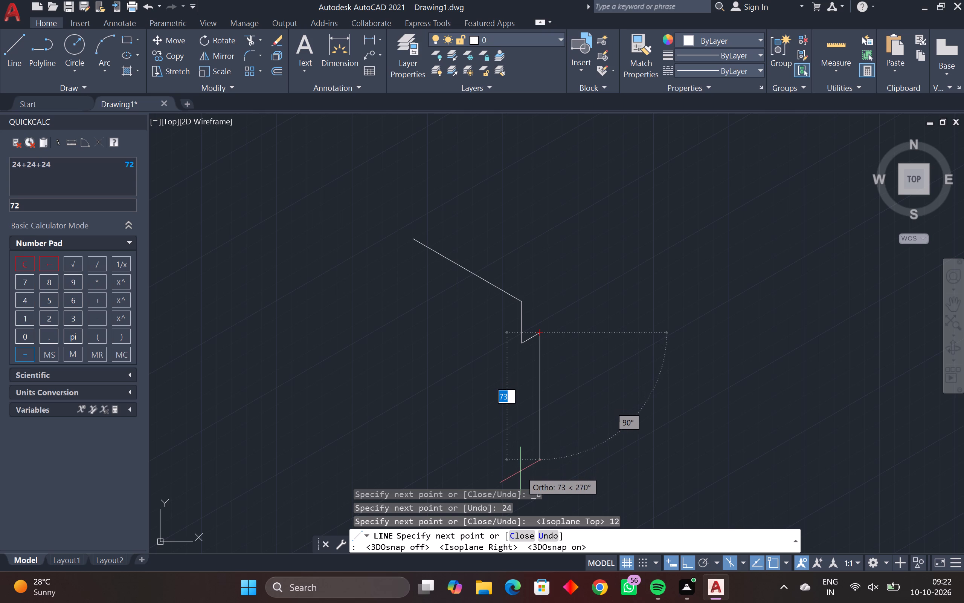
text(36)
key(Return)
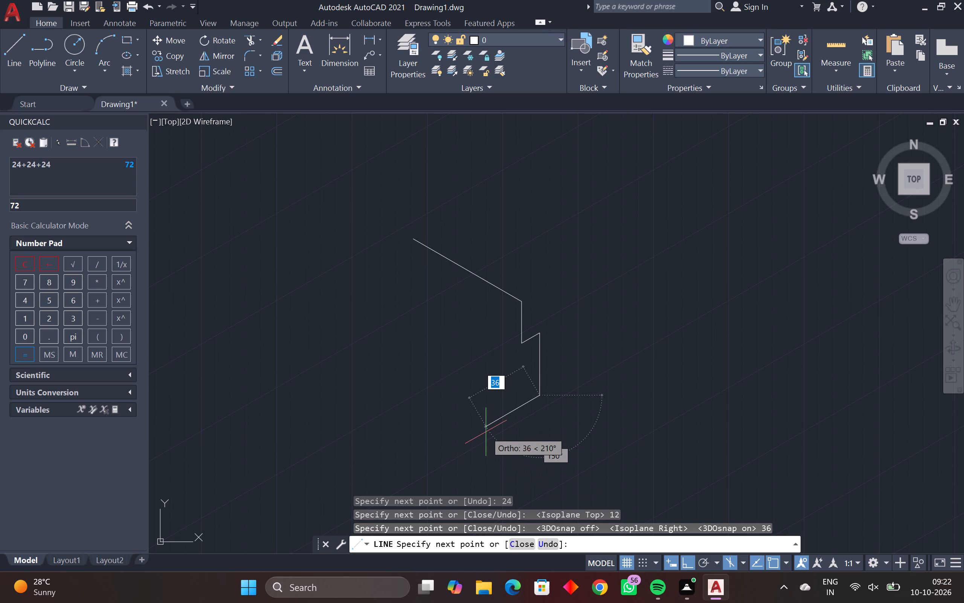
text(12)
key(Return)
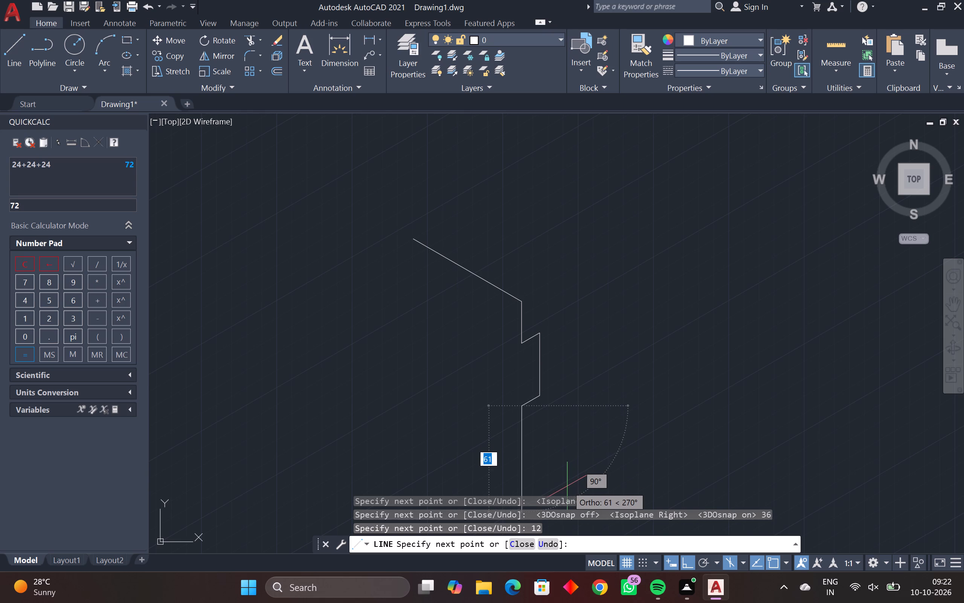
Continue the outline 30 units straight down, then 47 units along 150° on the left isoplane.
text(30)
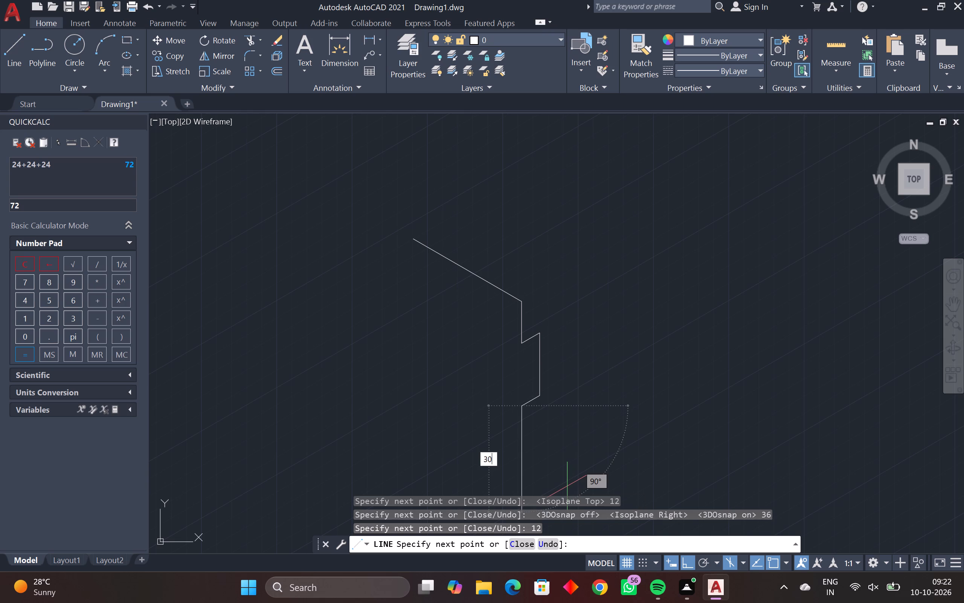
key(Return)
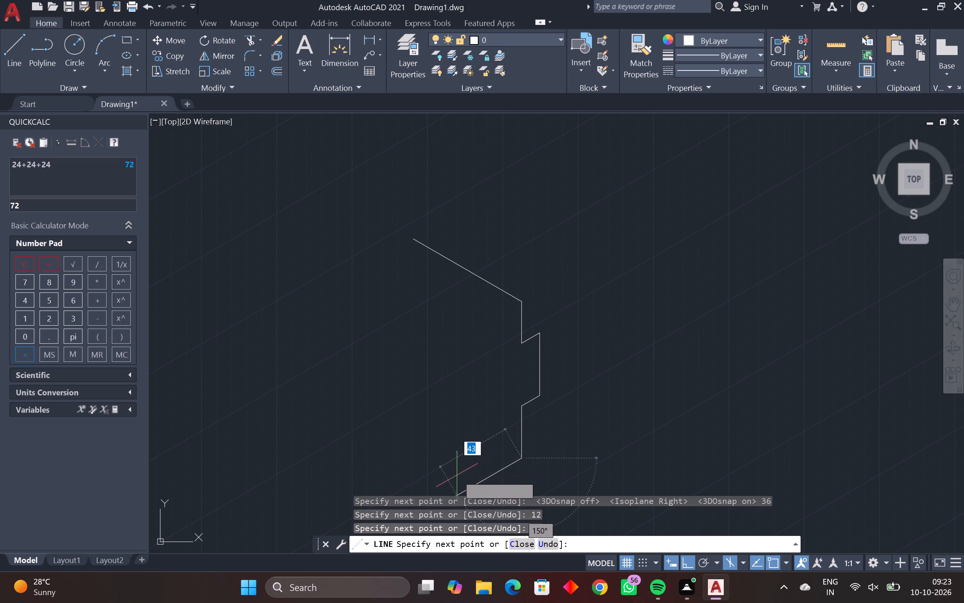
key(F5)
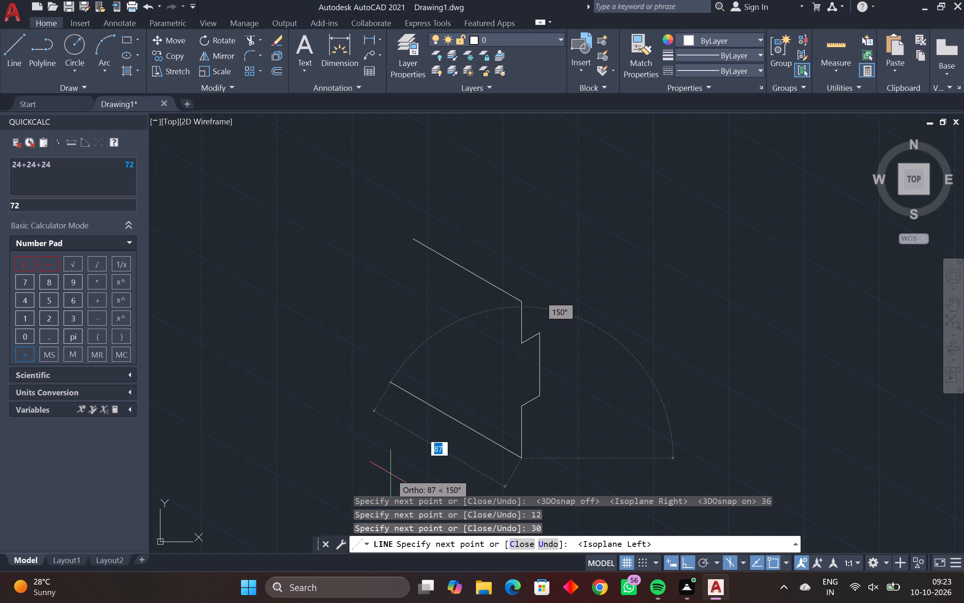
text(47)
key(Return)
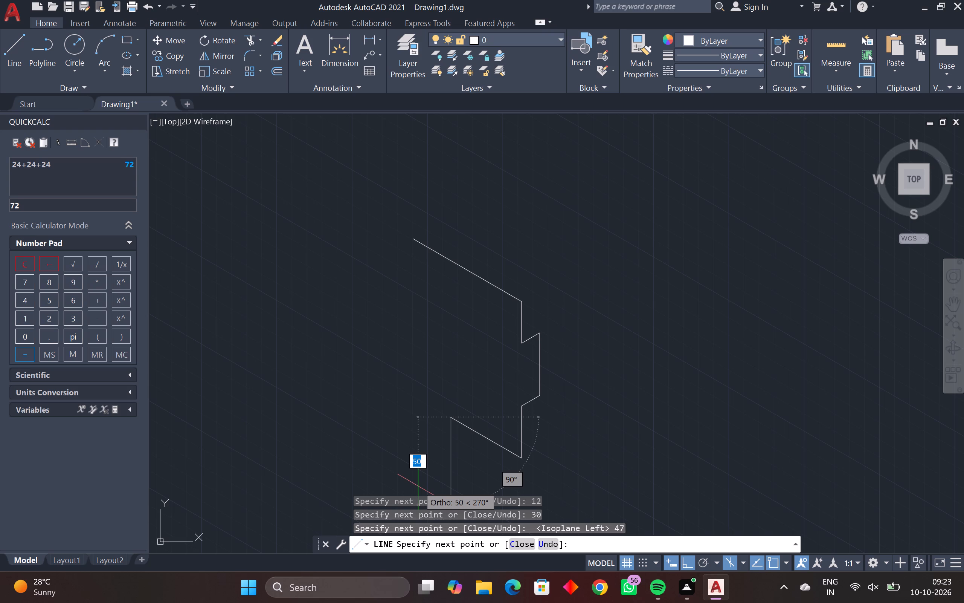
Add a small step in the lower edge by drawing 6 units straight down, then 22 units along 150°.
key(6)
key(Return)
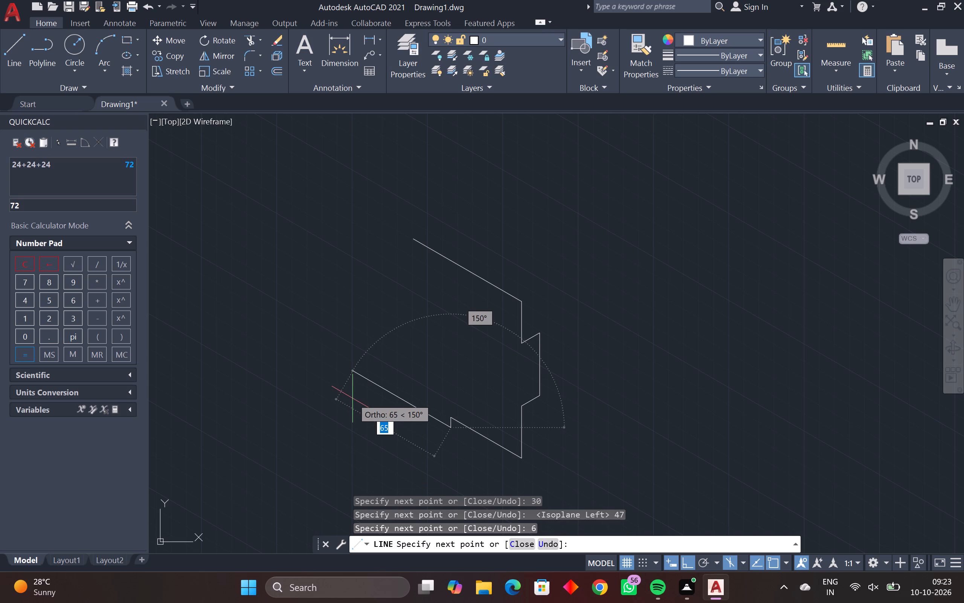
key(2)
key(2)
key(Return)
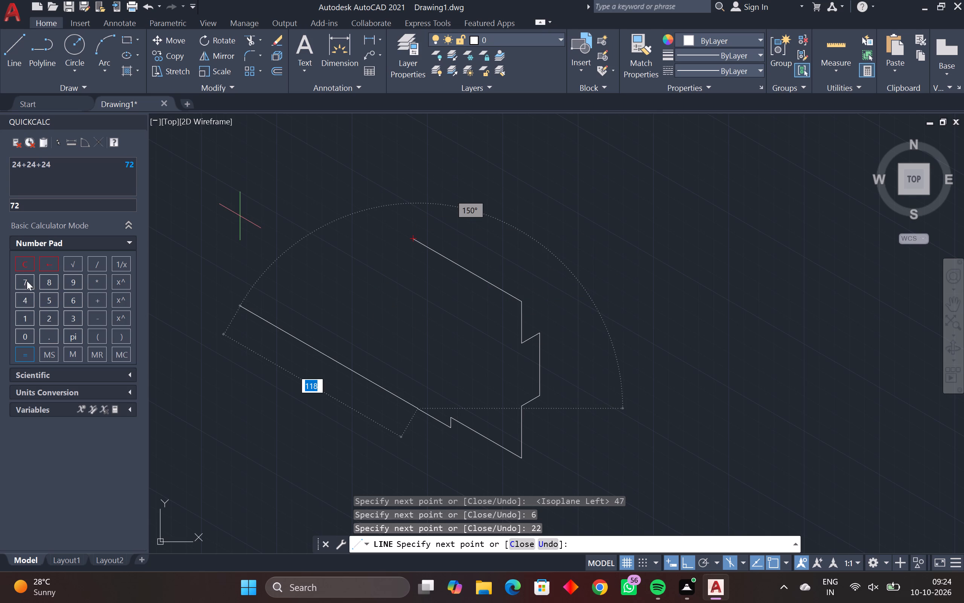
Calculate 47+22 in QuickCalc.
click(25, 263)
click(26, 304)
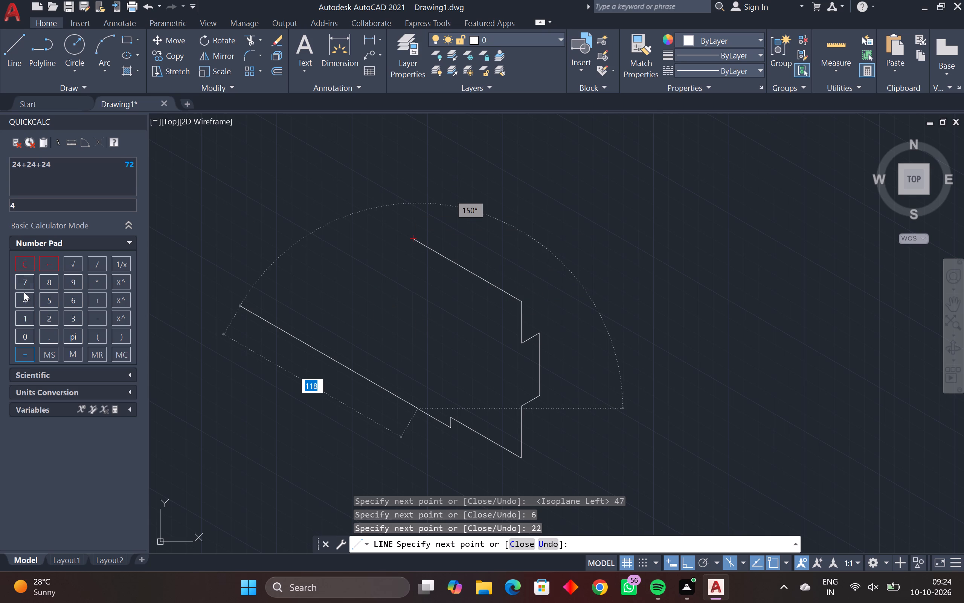
click(26, 283)
click(102, 299)
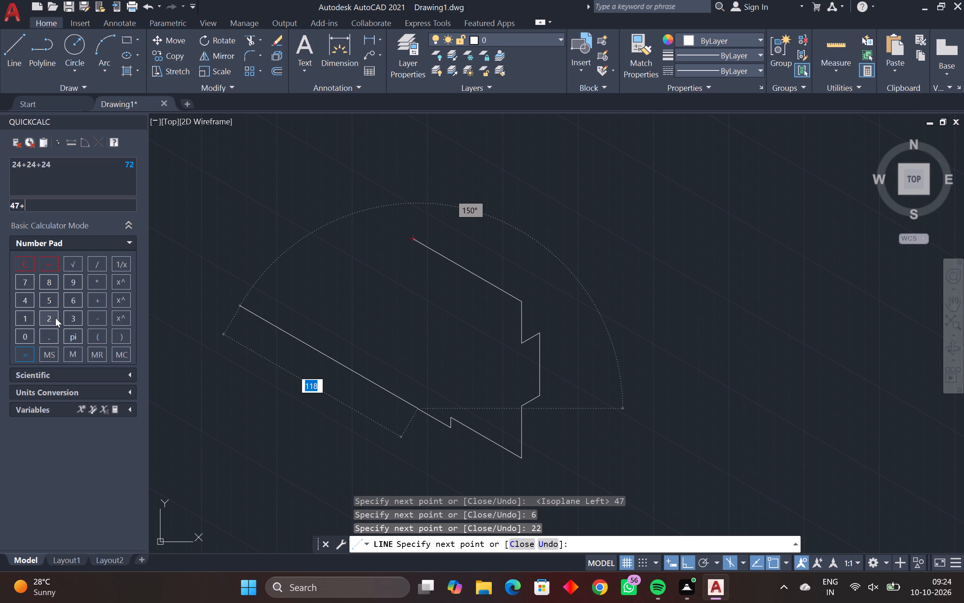
double_click(55, 318)
click(26, 350)
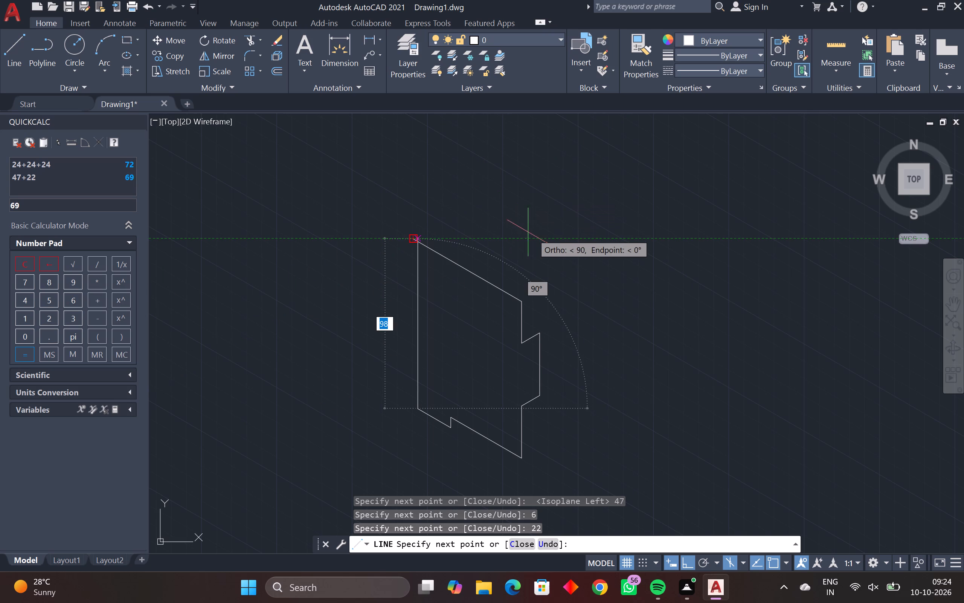
Draw a vertical line up from the end of the 22-unit segment past the 72-unit edge, and end the Line command.
click(558, 271)
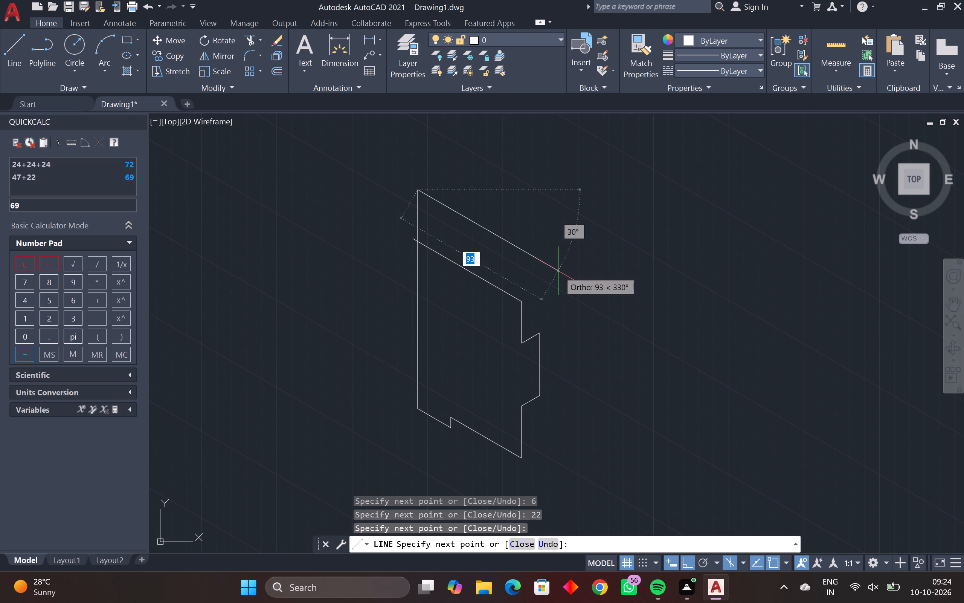
key(Escape)
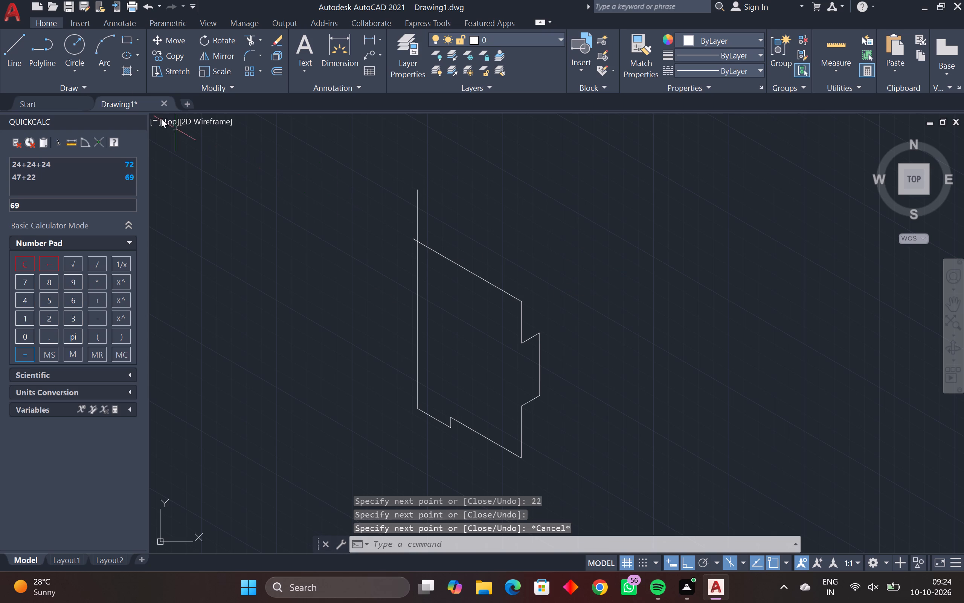
Trim the overhanging ends of the long vertical line and the 72-unit edge where they cross at the outline's upper corner.
click(256, 40)
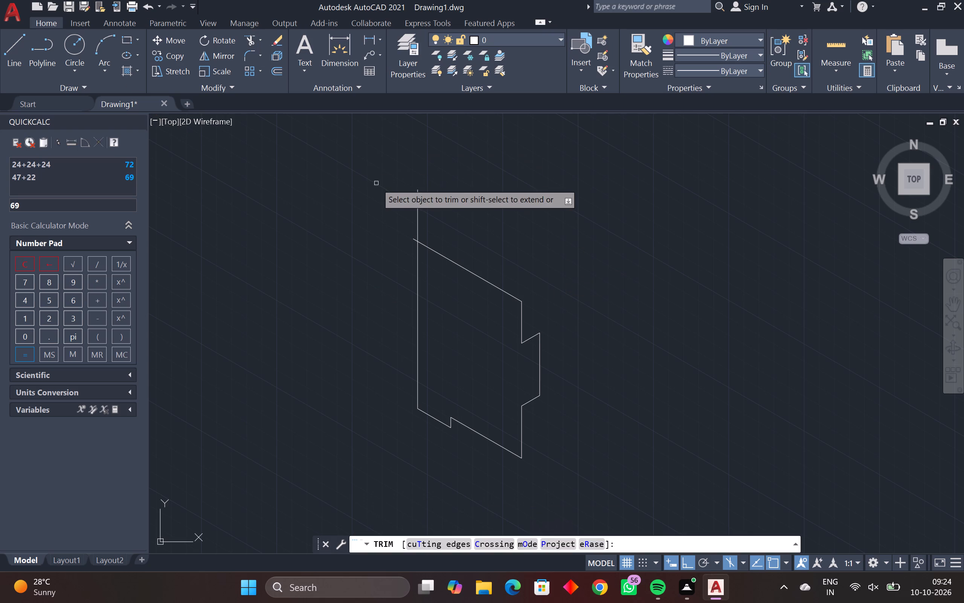
scroll(377, 179, up, 2)
drag(524, 263, 459, 340)
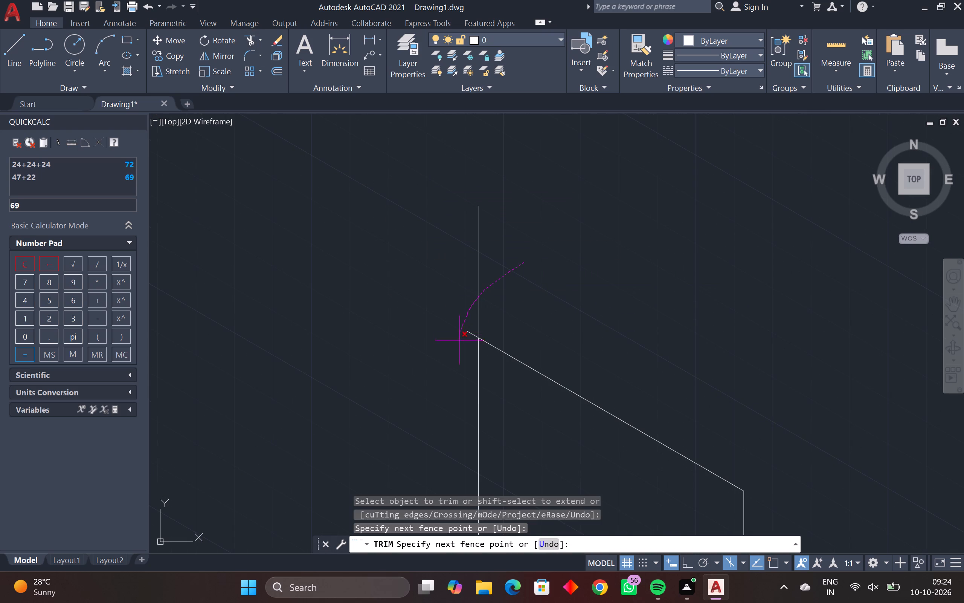
drag(459, 340, 480, 328)
scroll(494, 341, down, 5)
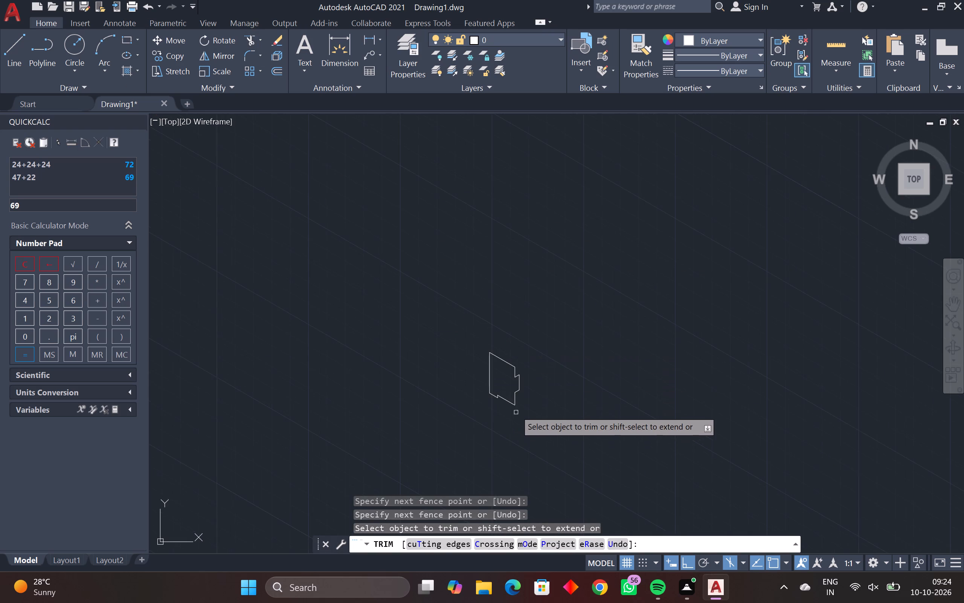
Remove the long vertical edge between the outline's upper corner and the end of the 22-unit segment using Trim.
scroll(509, 406, up, 7)
scroll(489, 384, down, 5)
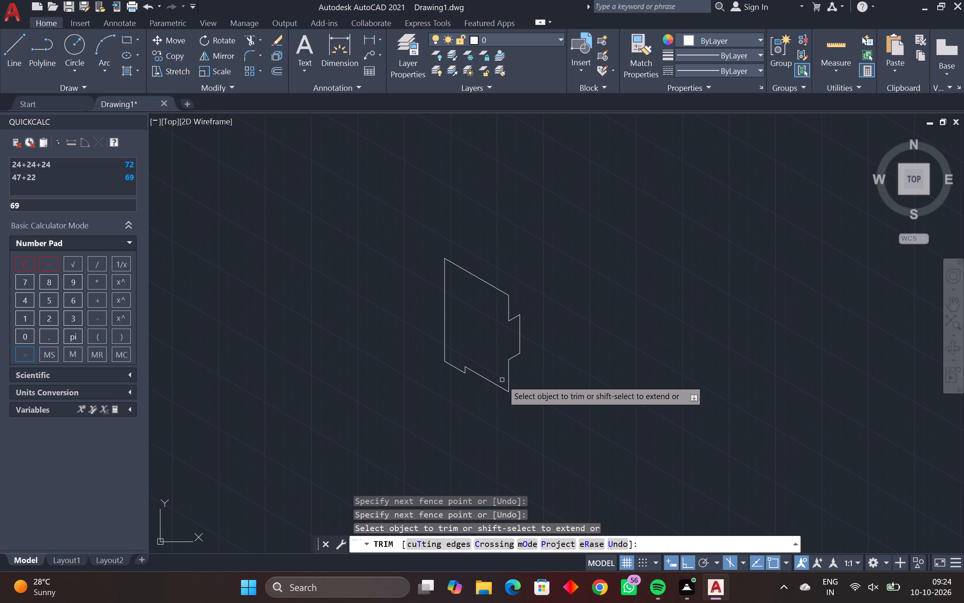
click(443, 323)
scroll(446, 276, up, 2)
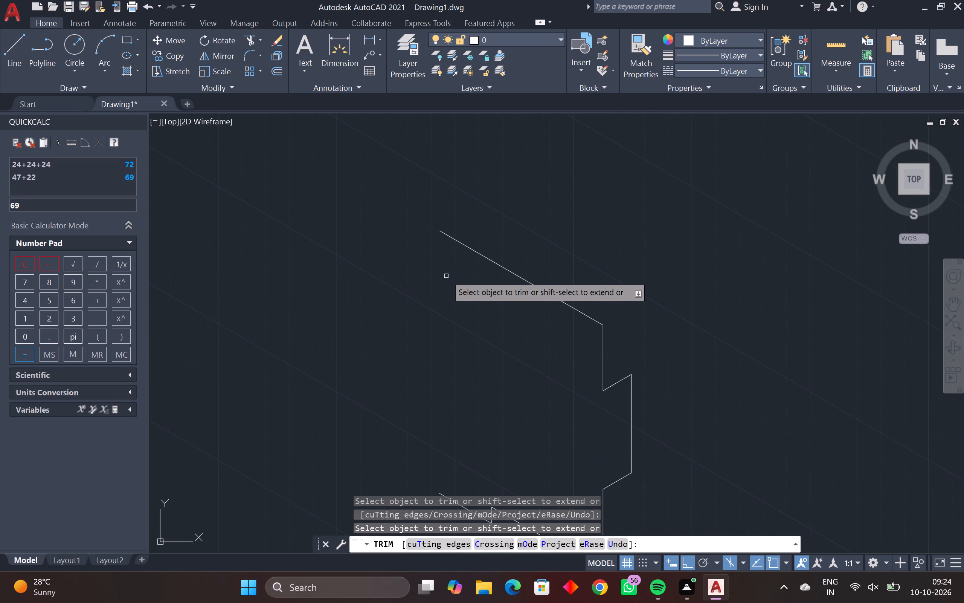
scroll(444, 289, down, 3)
middle_drag(444, 292, 407, 296)
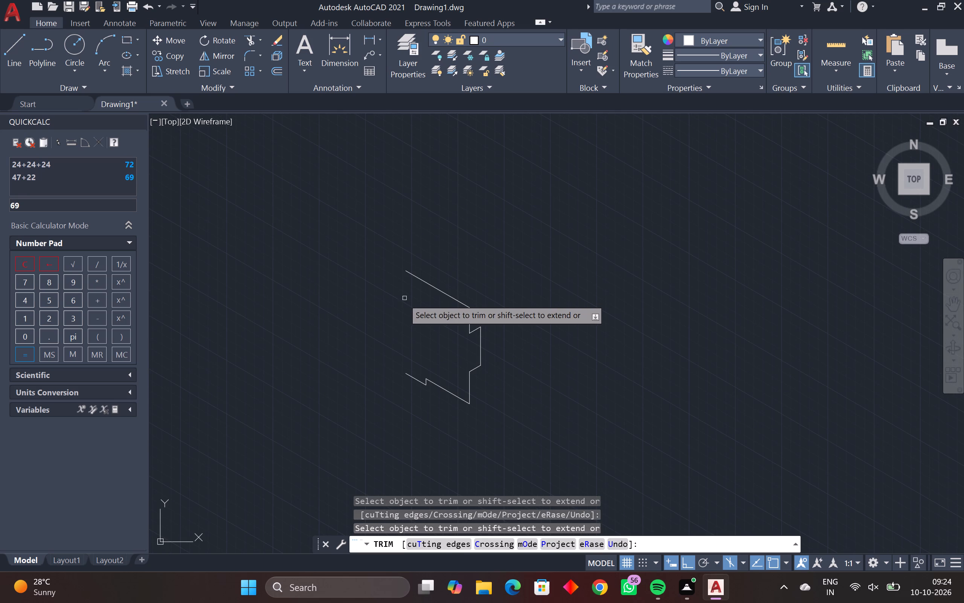
key(Escape)
Draw the top face from the outline's upper corner: 36 units along 30°, 69 units along 330°, ending at the sloping edge's lower end.
key(l)
key(space)
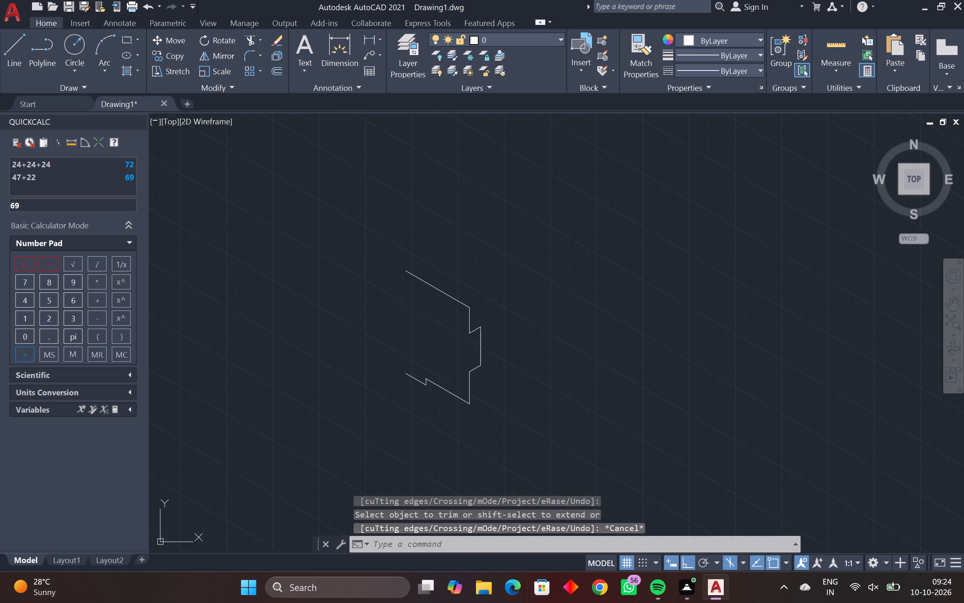
click(408, 273)
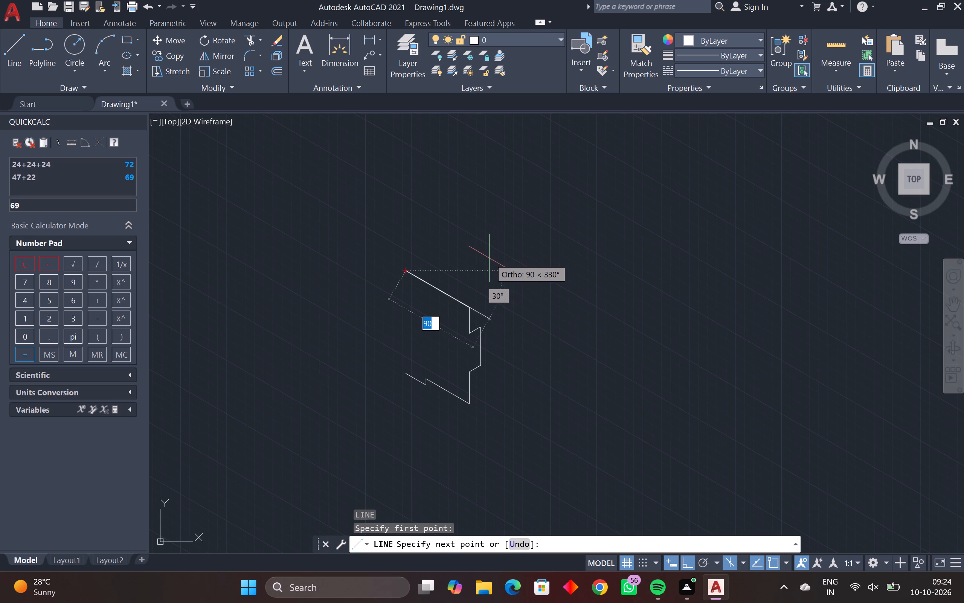
key(F5)
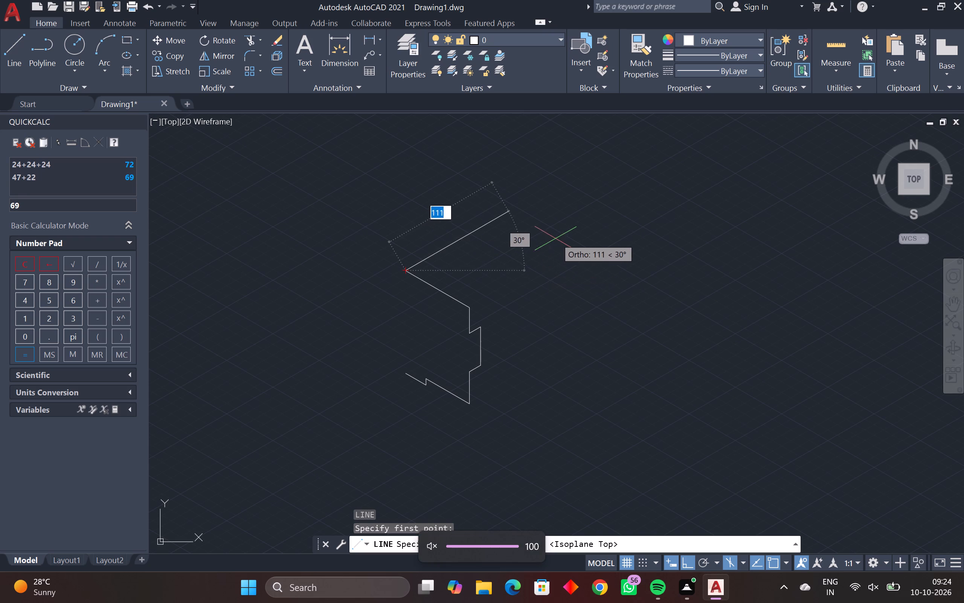
key(3)
key(6)
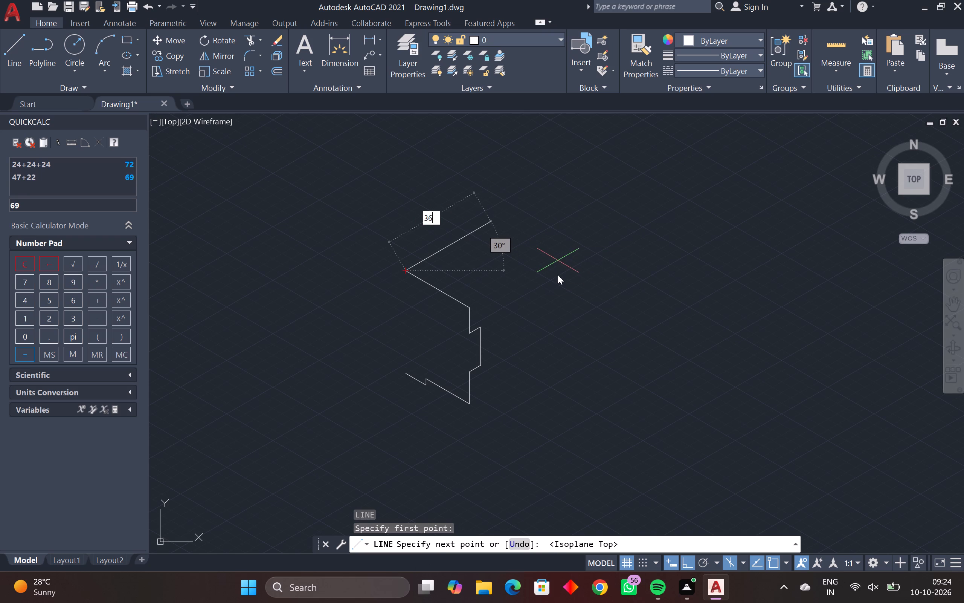
key(Return)
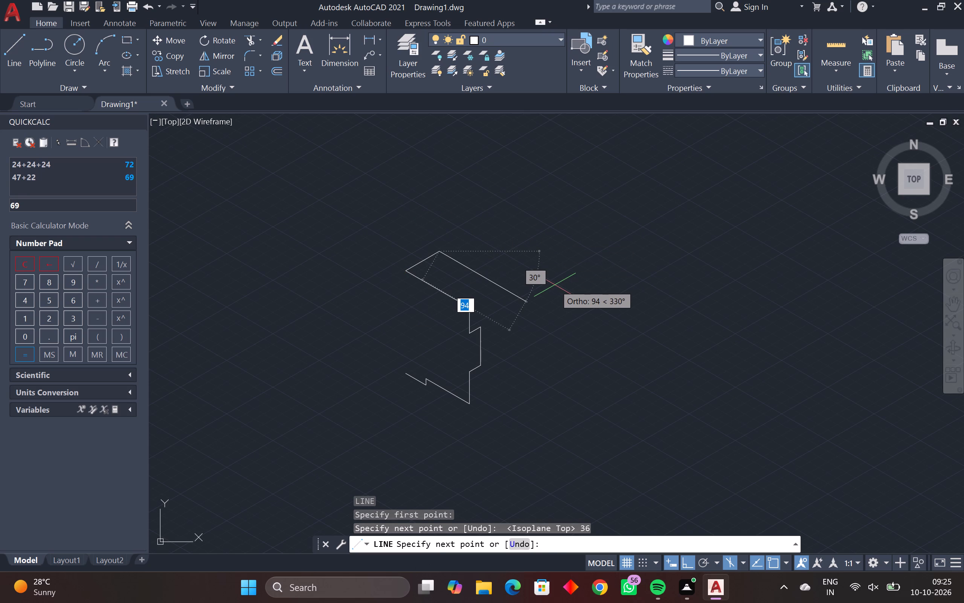
key(6)
key(9)
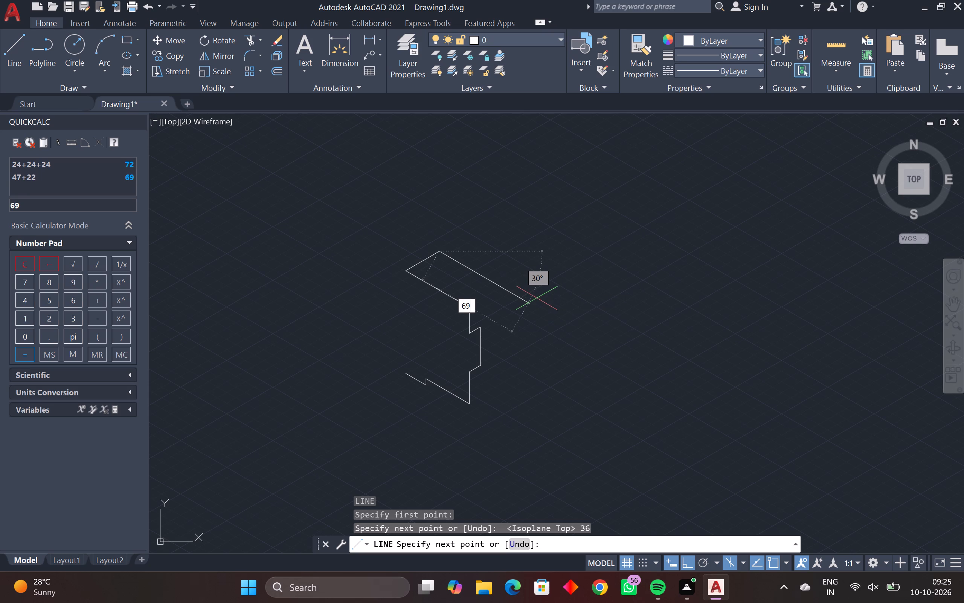
key(Return)
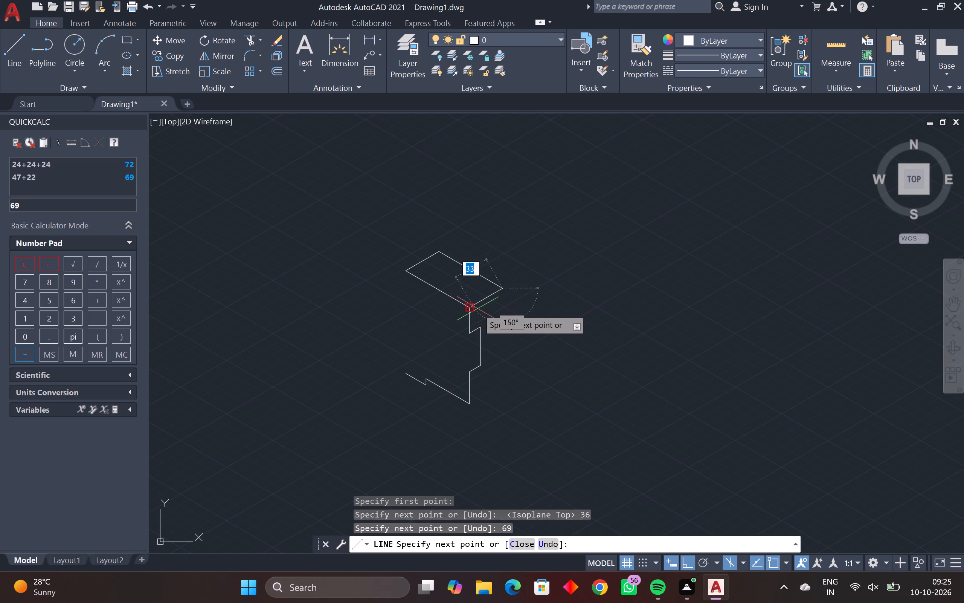
click(473, 306)
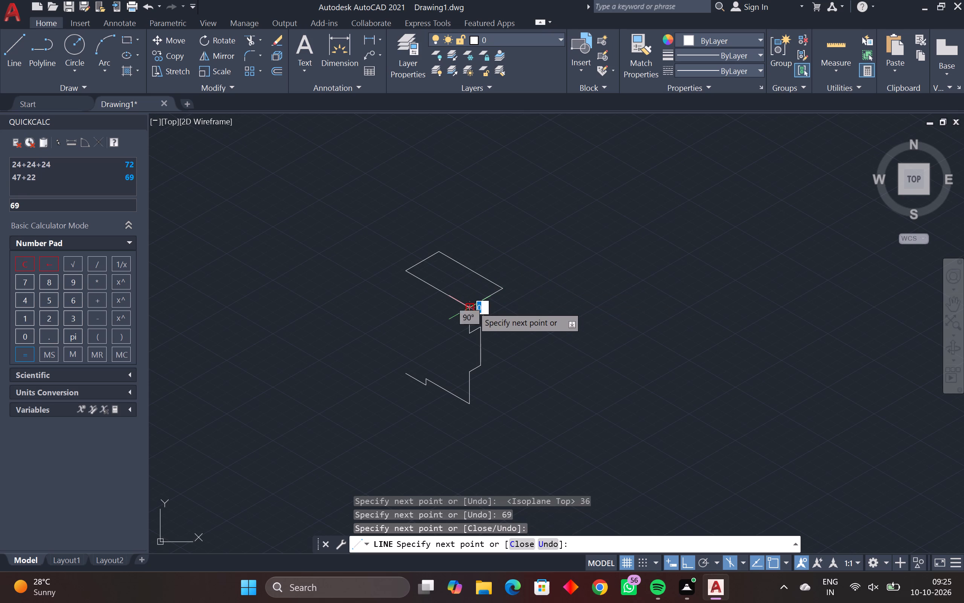
key(Escape)
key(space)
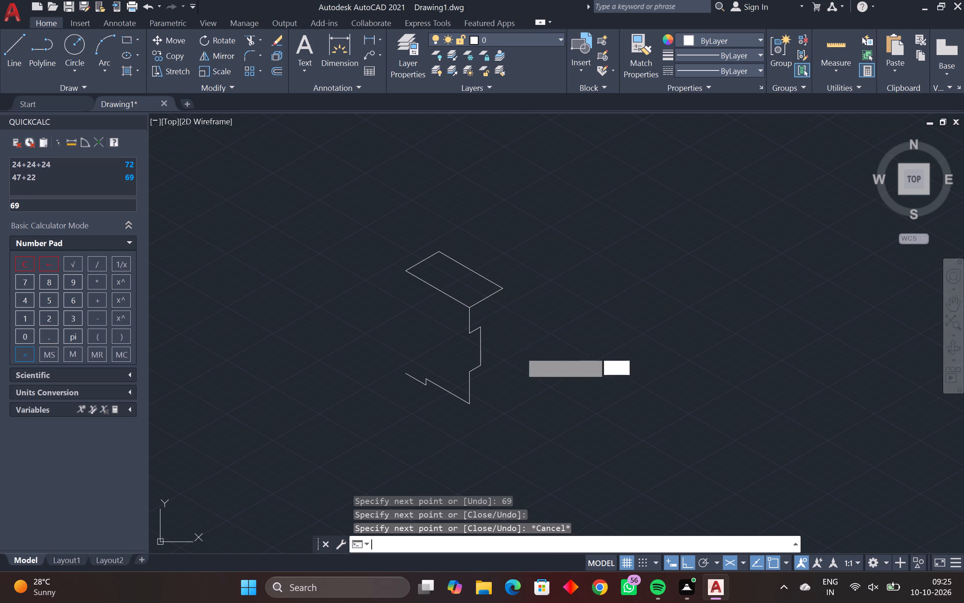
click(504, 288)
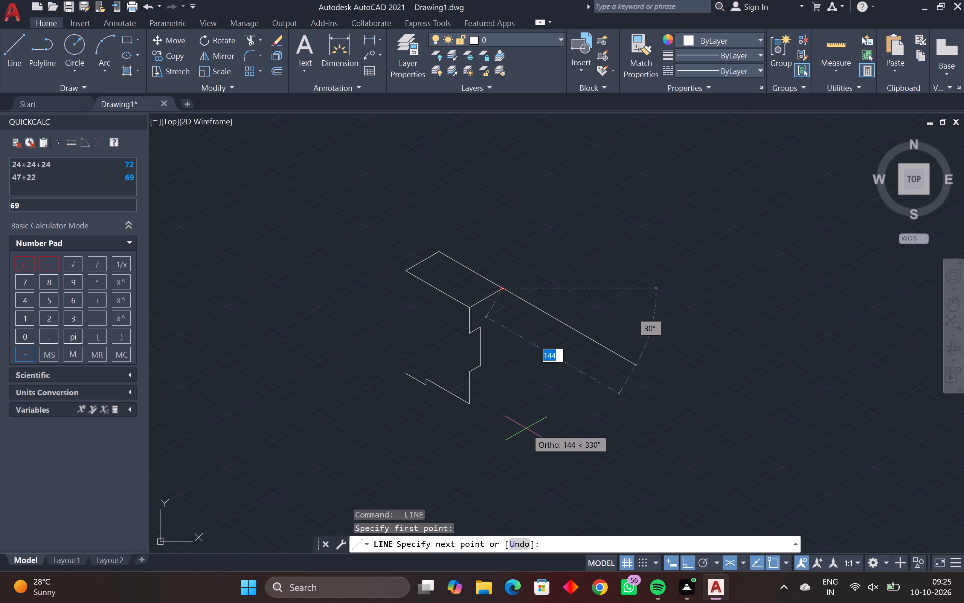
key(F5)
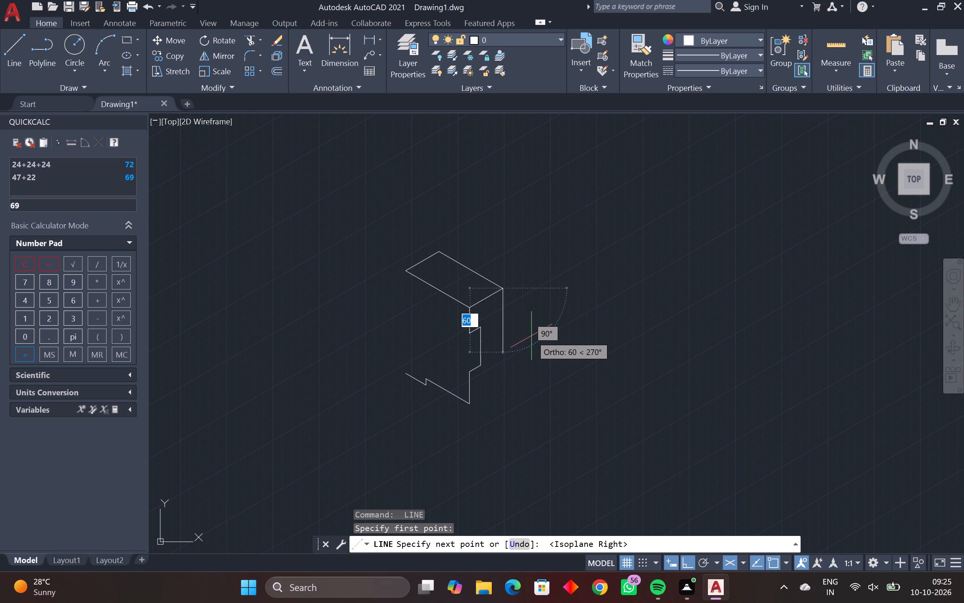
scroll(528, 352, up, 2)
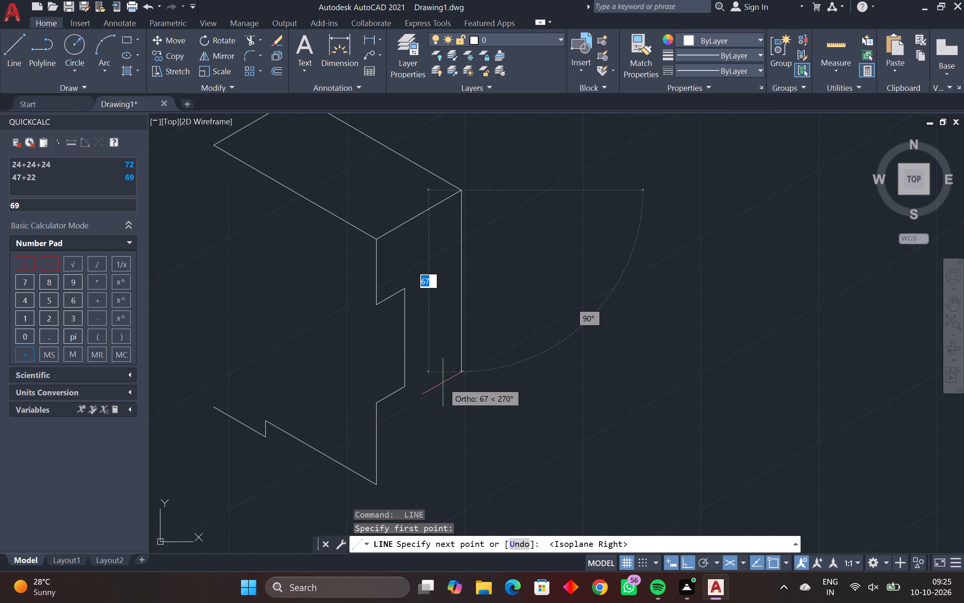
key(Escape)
Draw a 30-unit vertical line up from the open end of the 22-unit lower edge.
middle_drag(272, 321, 280, 323)
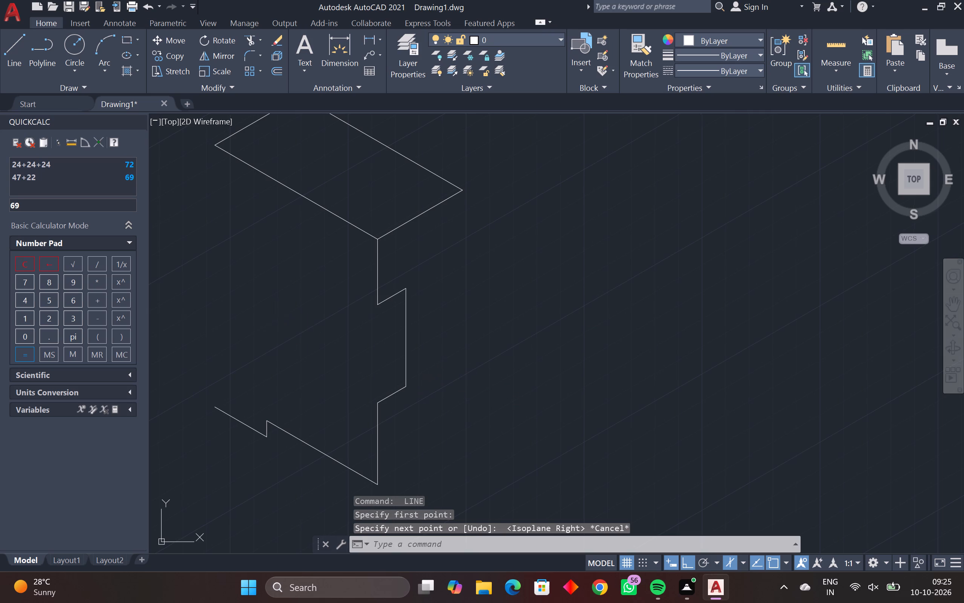
middle_drag(280, 323, 380, 326)
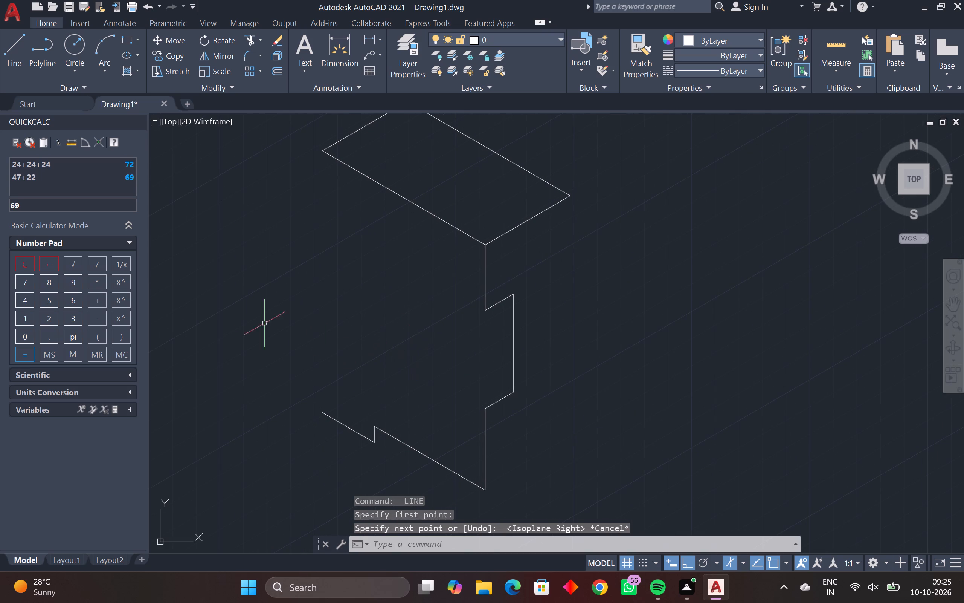
text(l)
key(space)
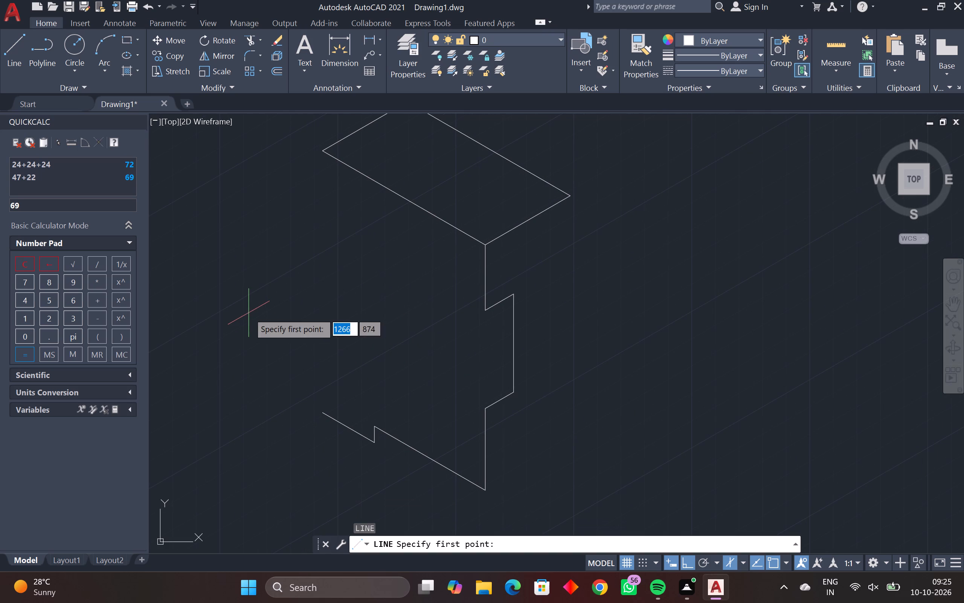
click(325, 416)
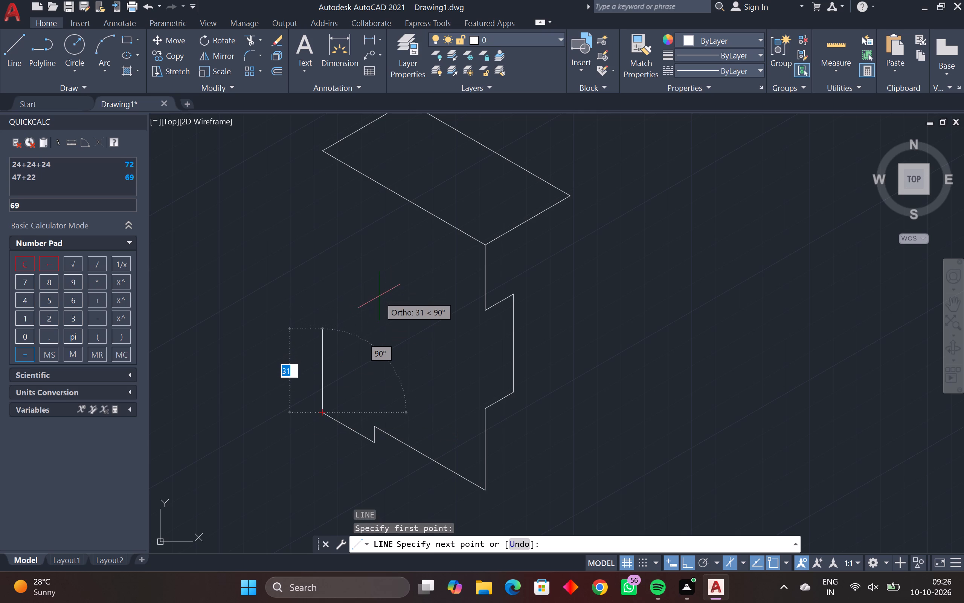
text(30)
key(Return)
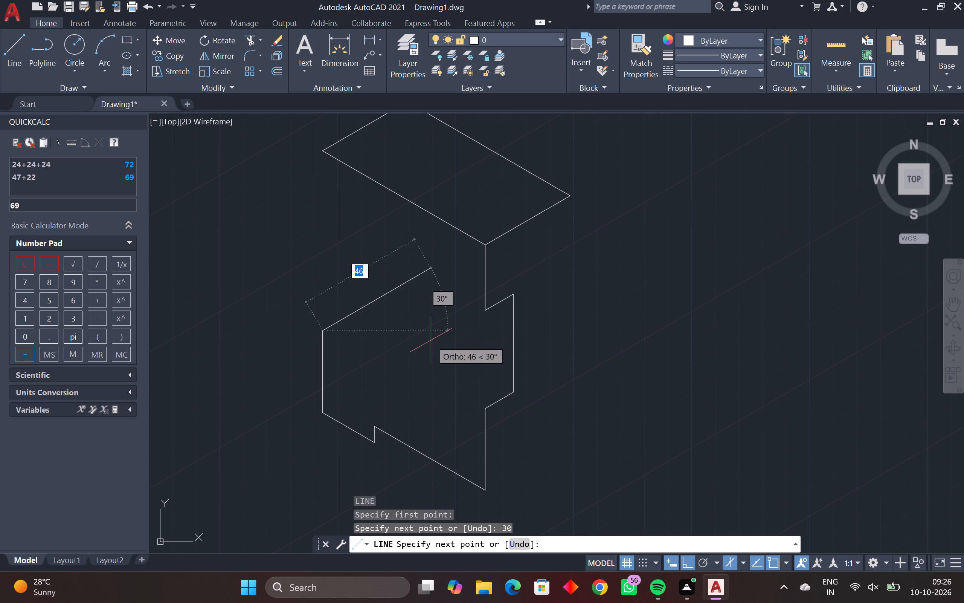
Draw a closed isometric rhombus with 12-unit sides at the top of the 30-unit vertical line, switching isoplanes, and end the Line command.
text(12)
key(Return)
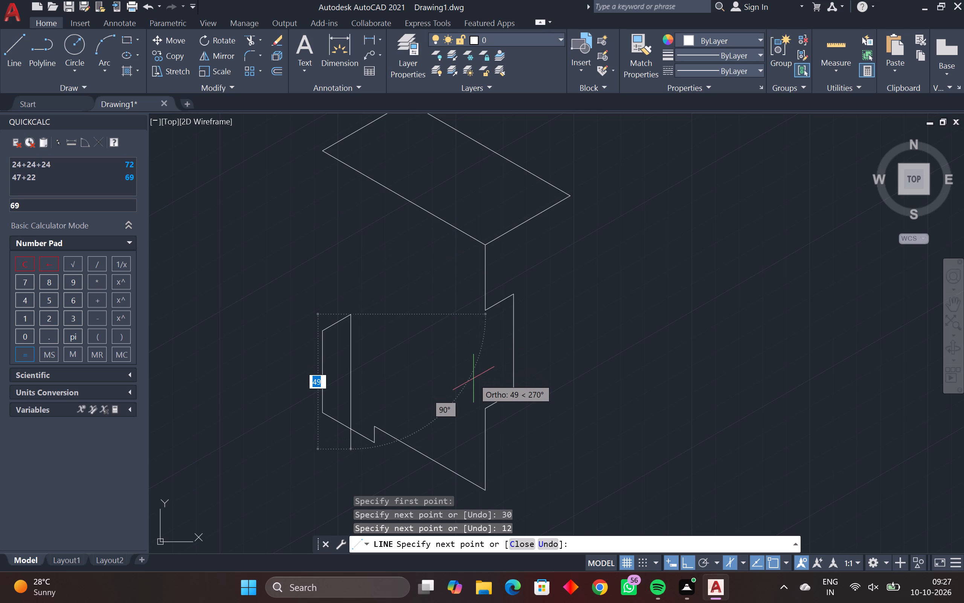
key(F5)
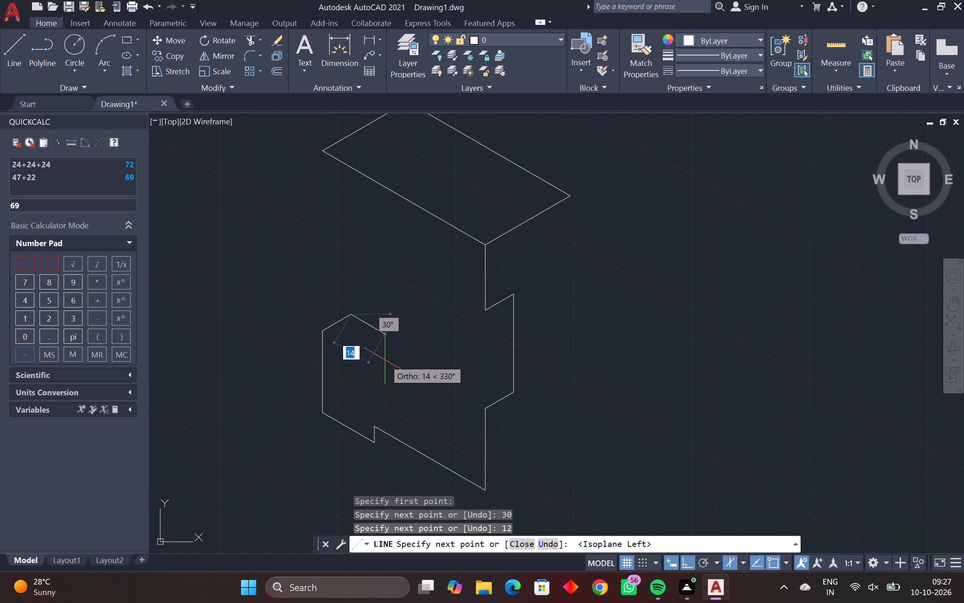
text(12)
key(Return)
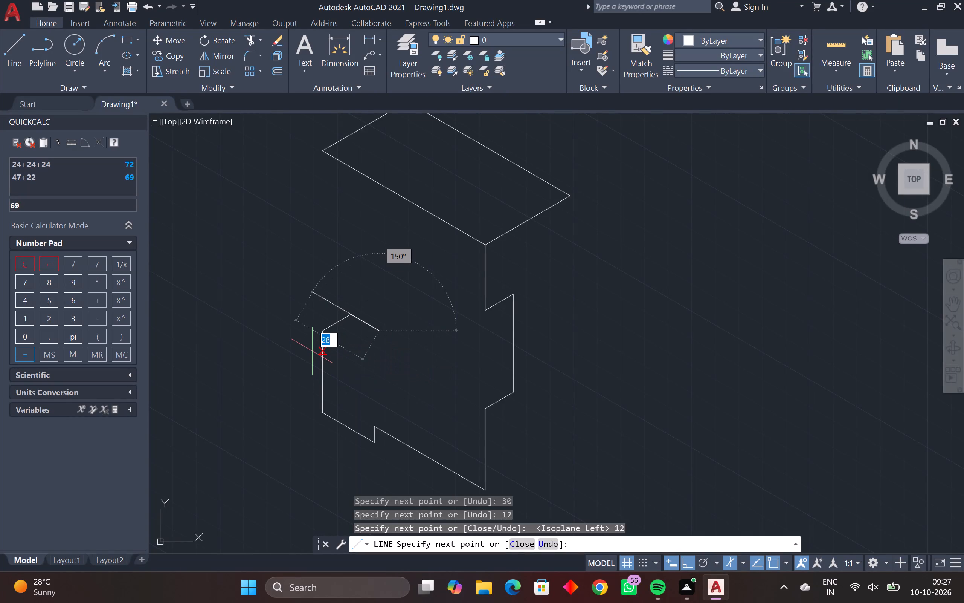
key(F5)
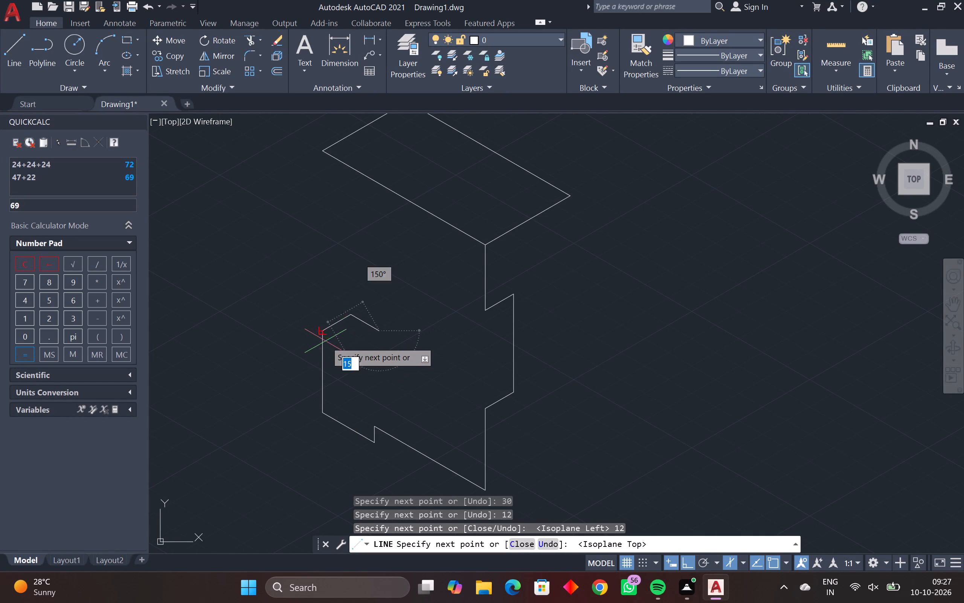
key(1)
key(2)
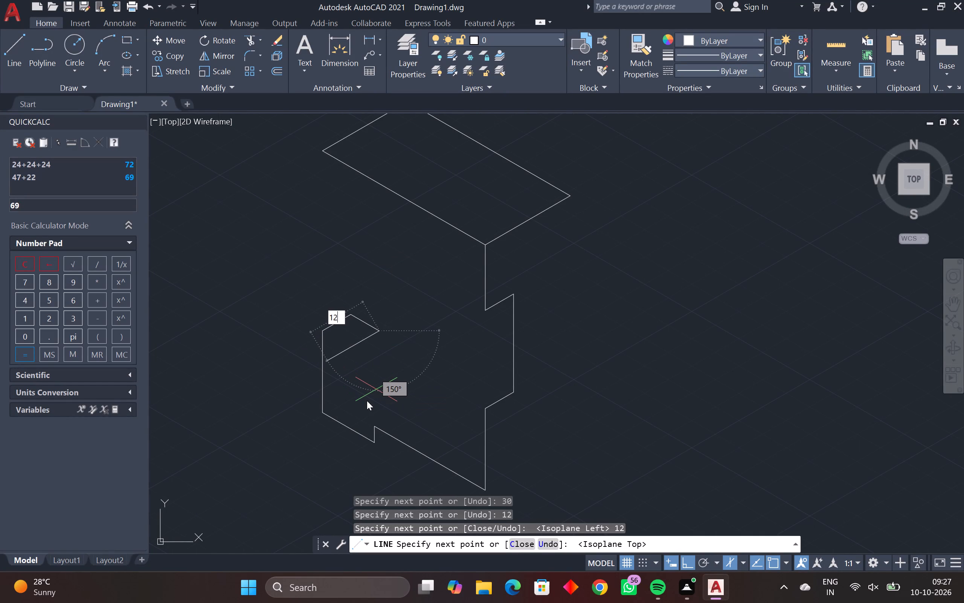
key(Return)
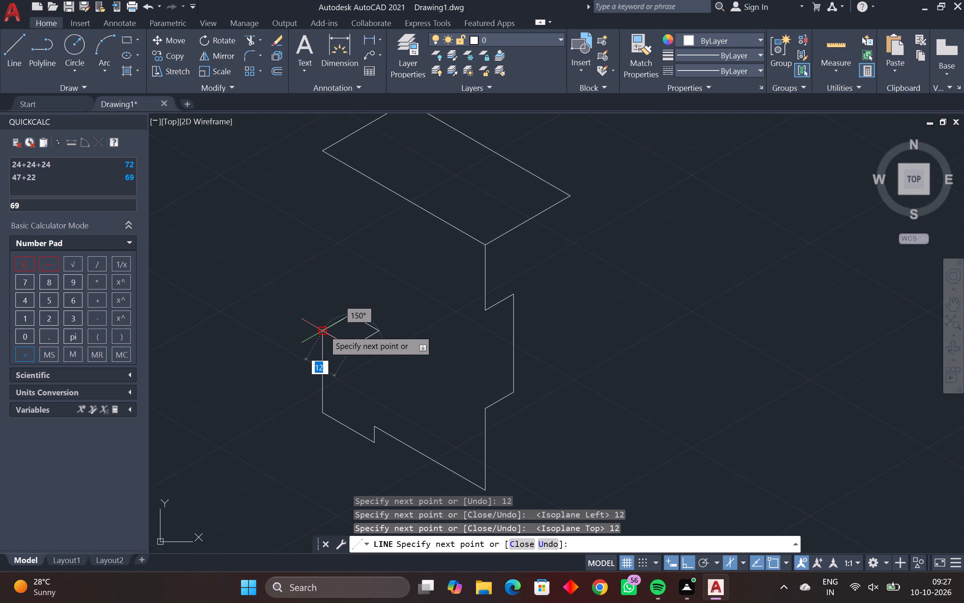
click(324, 329)
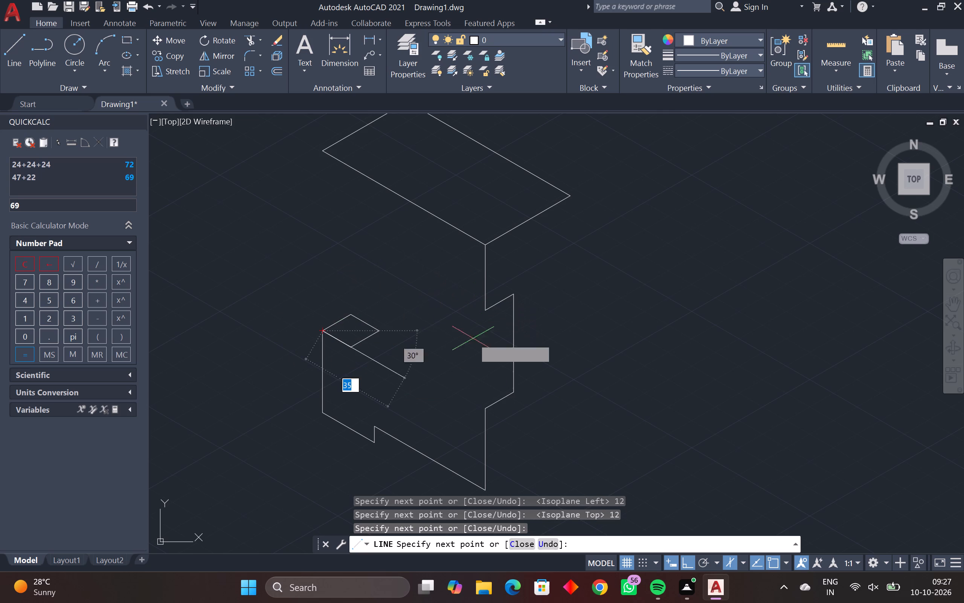
key(Escape)
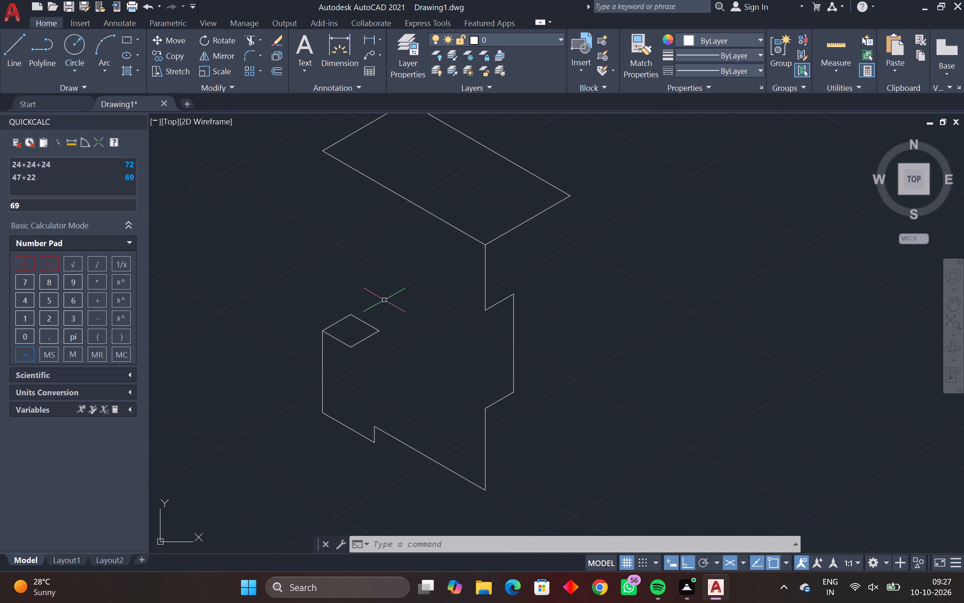
Draw a 24-unit vertical line straight down from the top face's corner above the small rhombus, and end the Line command.
text(l)
key(space)
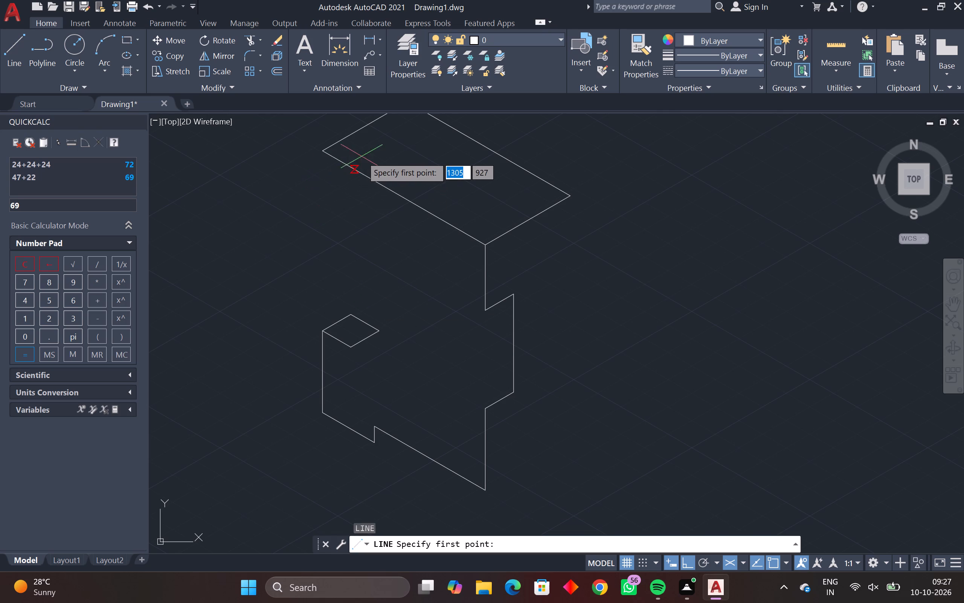
click(325, 154)
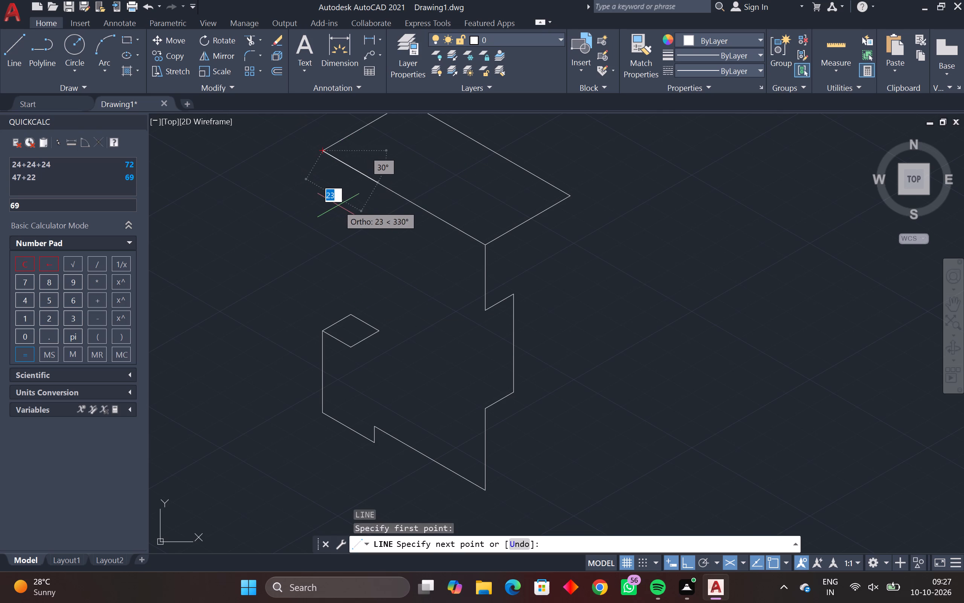
key(F5)
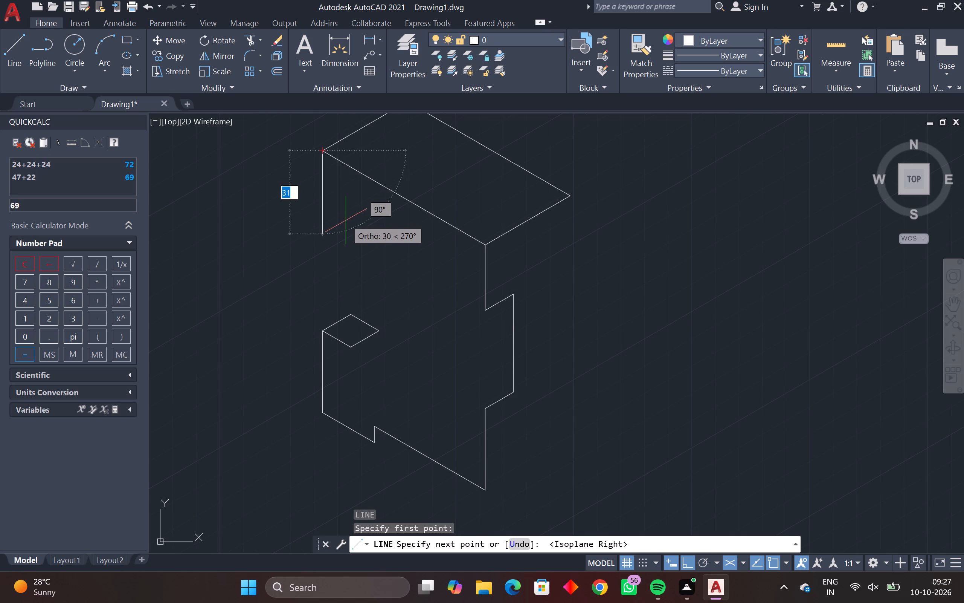
text(24)
key(Return)
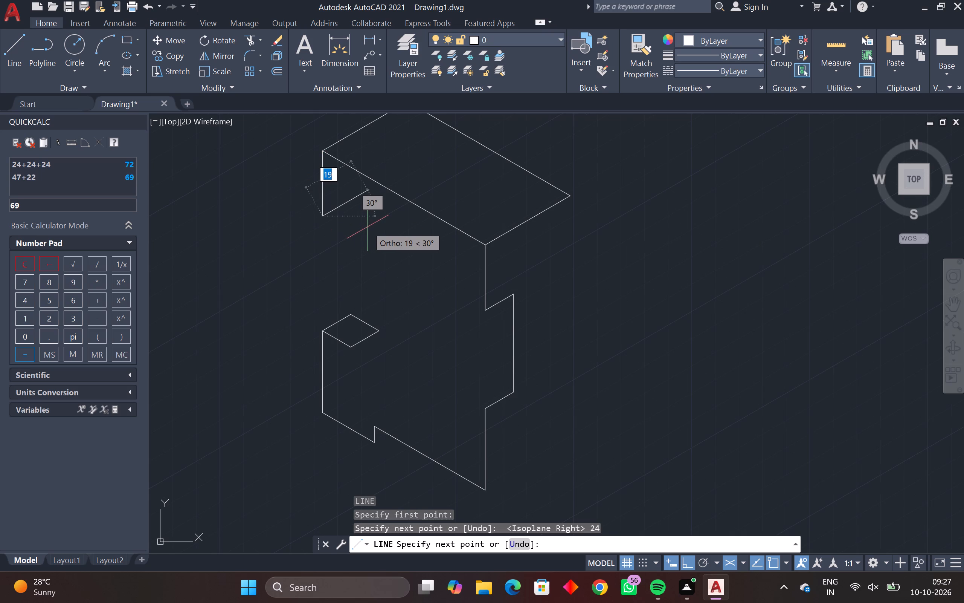
key(F5)
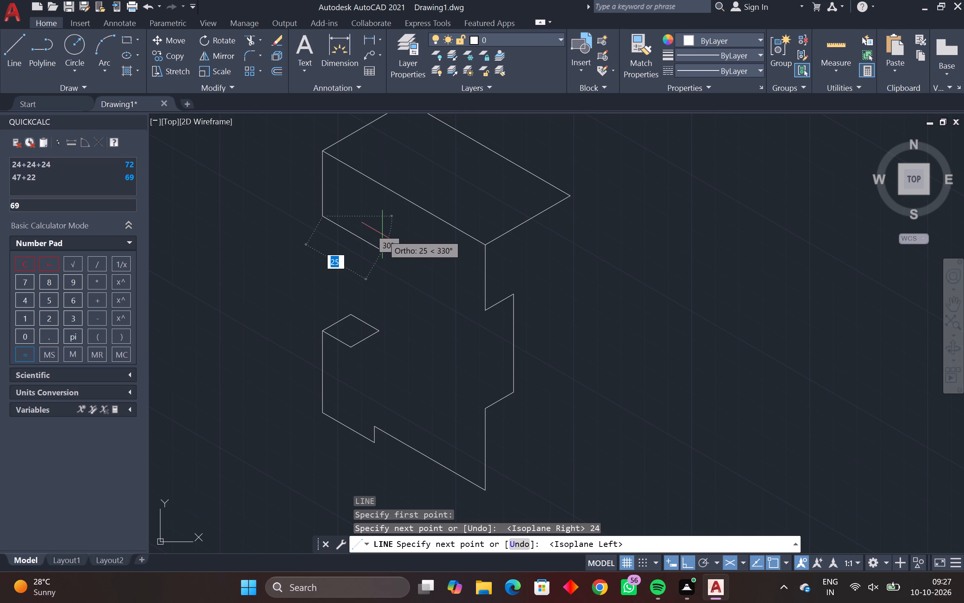
key(Escape)
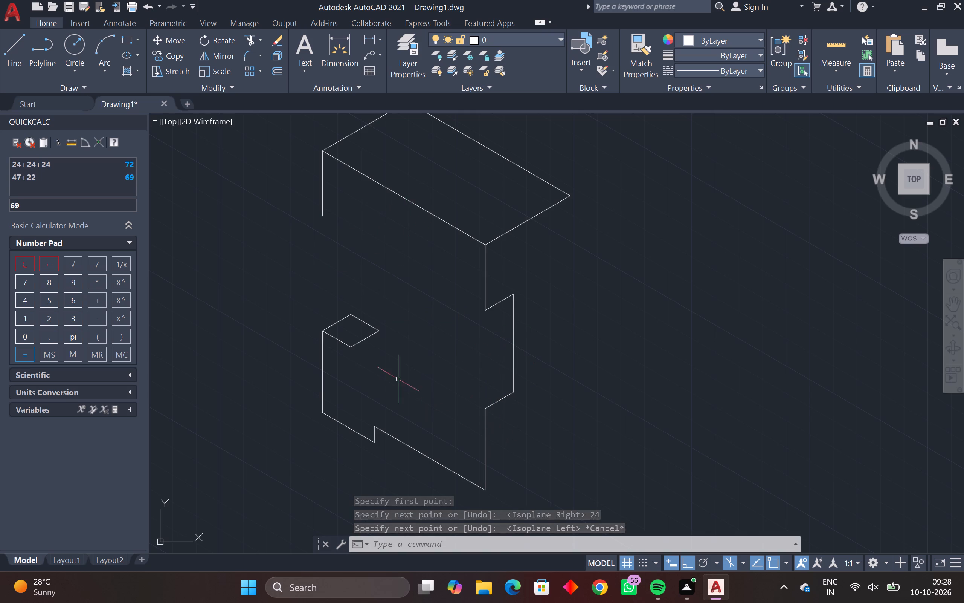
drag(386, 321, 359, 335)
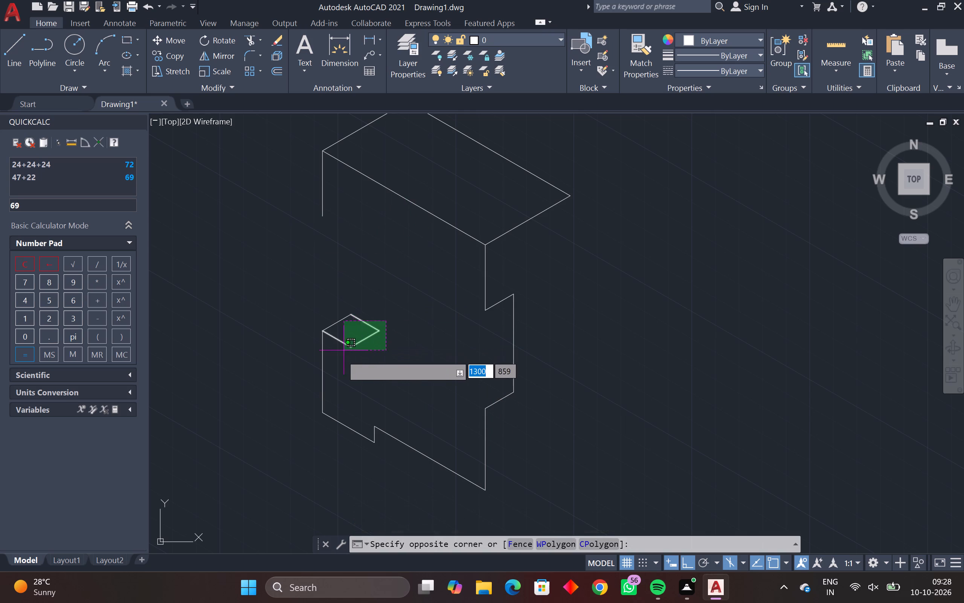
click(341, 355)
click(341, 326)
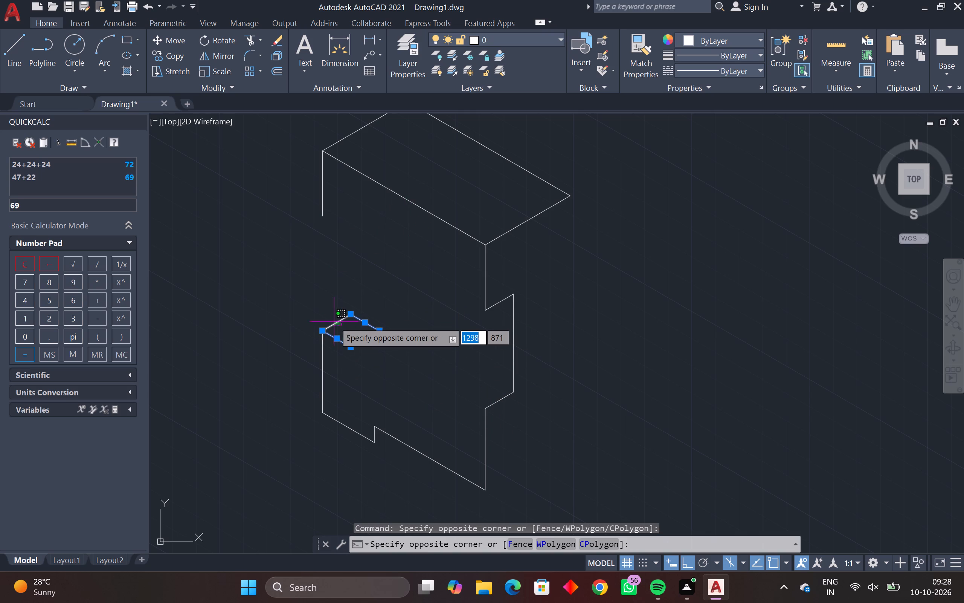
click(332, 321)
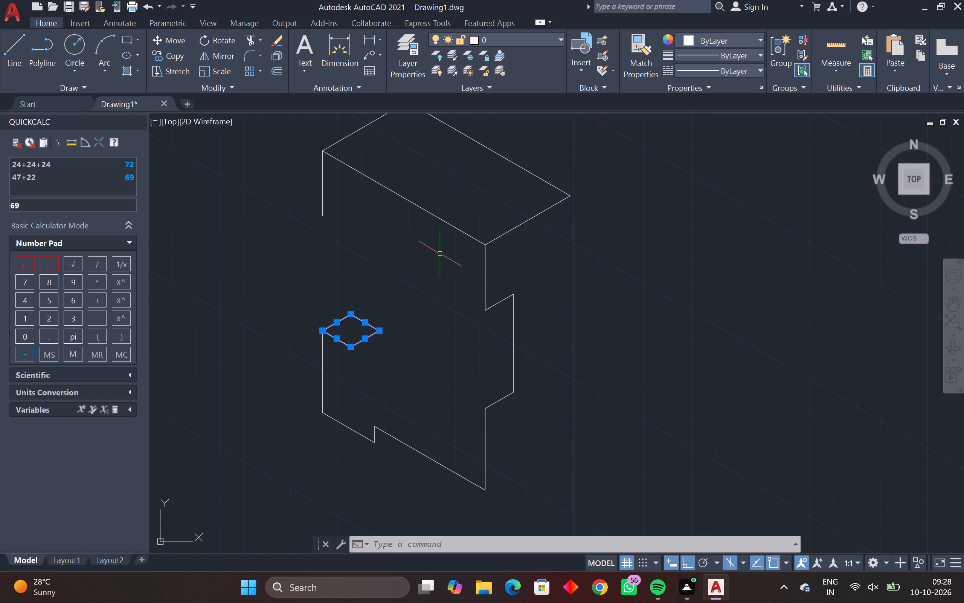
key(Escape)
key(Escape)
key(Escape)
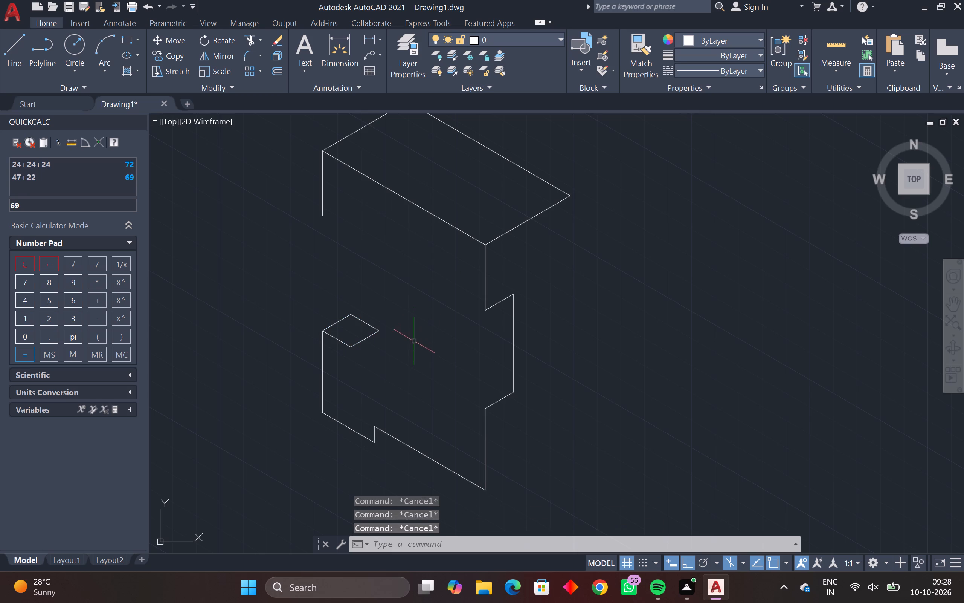
Draw a vertical line about 44 units straight down from the midpoint of the top face's front-left edge, and end the Line command.
key(l)
key(space)
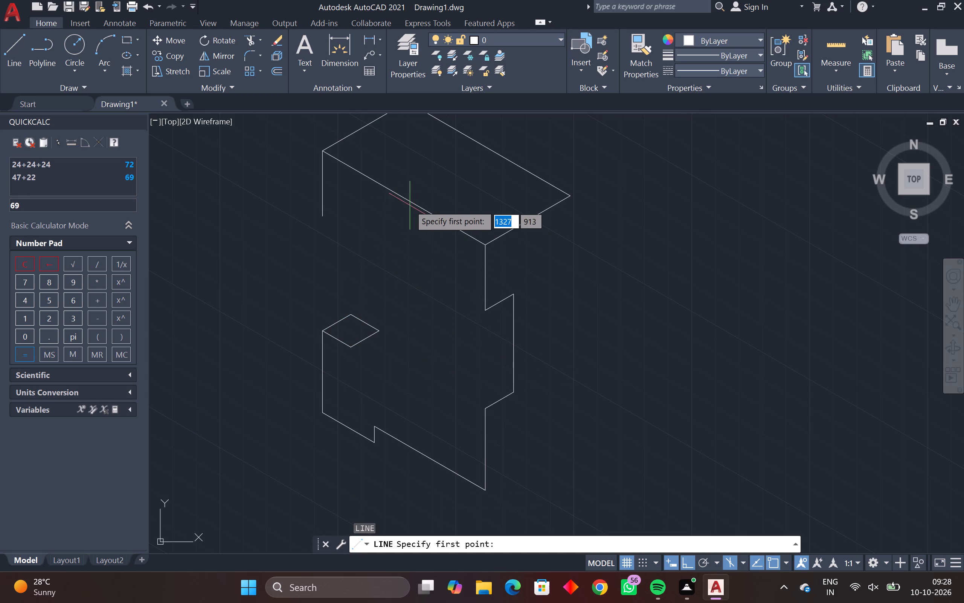
click(405, 199)
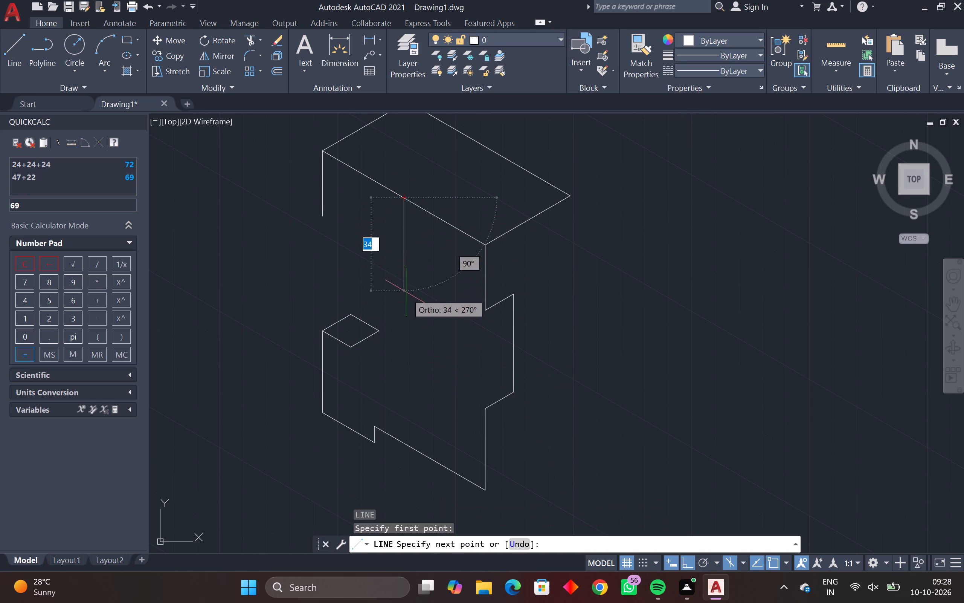
click(487, 367)
key(Escape)
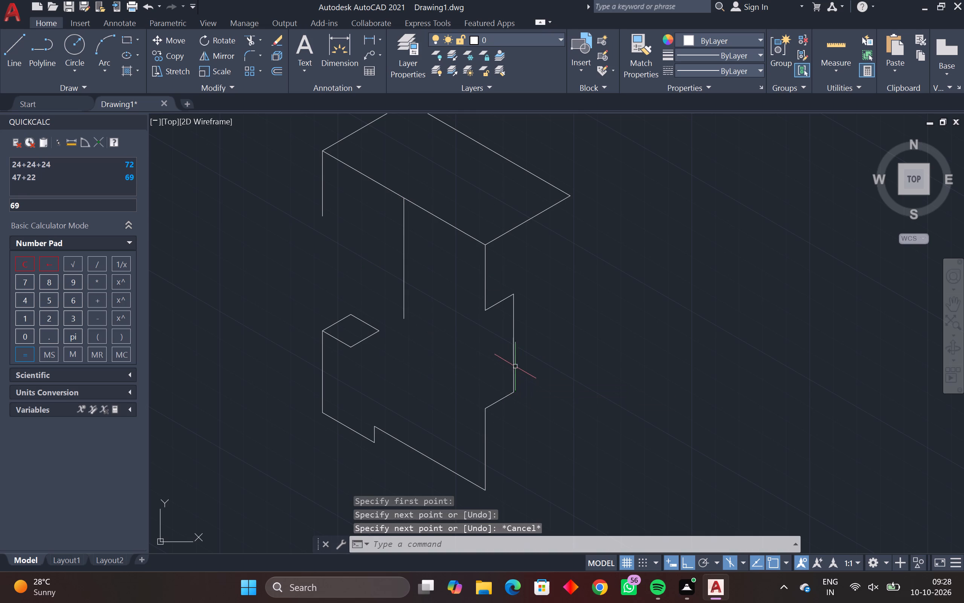
key(space)
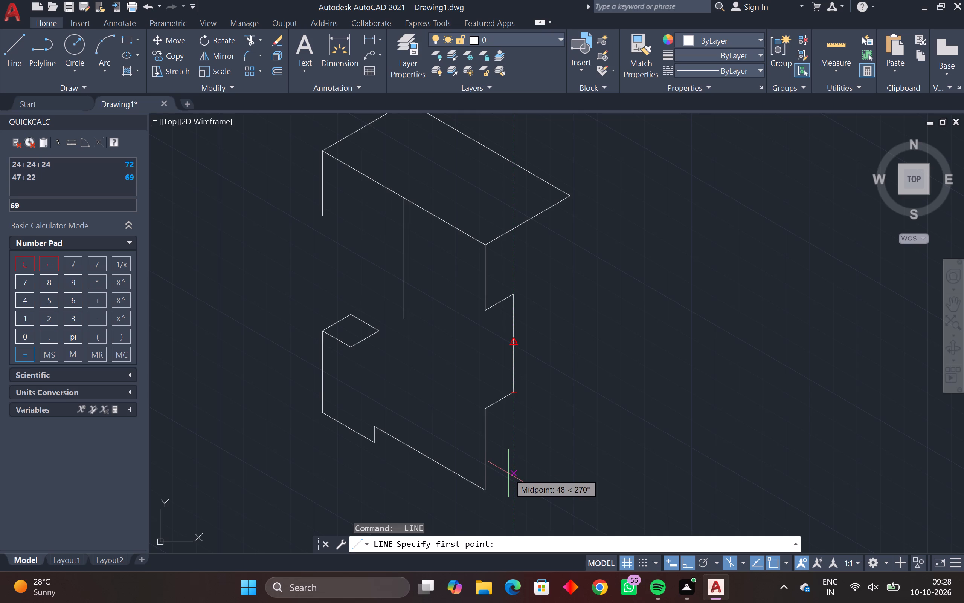
key(Escape)
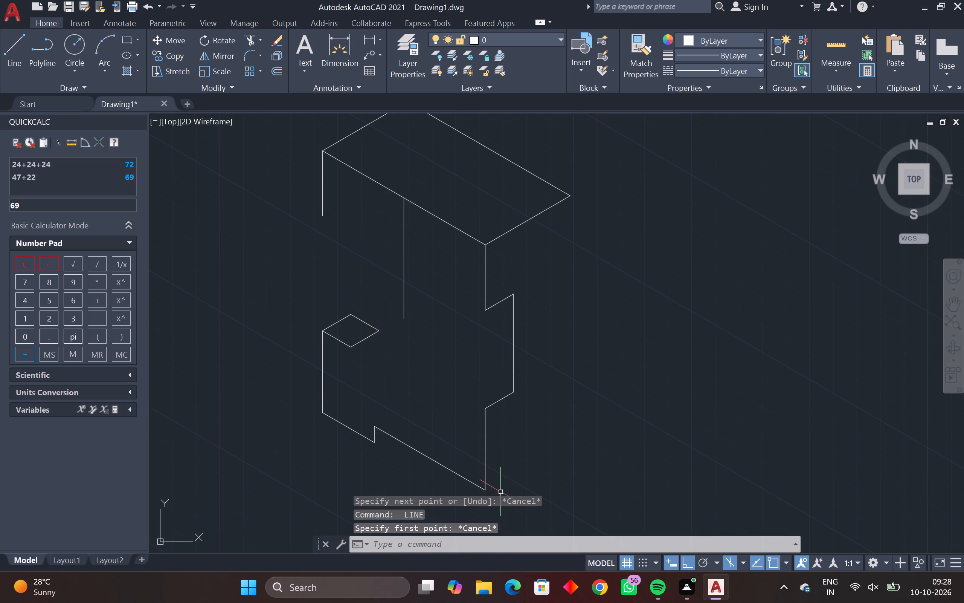
Draw a 69-unit line along 30° from the outline's lowest corner on the top isoplane, and end the Line command.
key(l)
key(space)
click(483, 492)
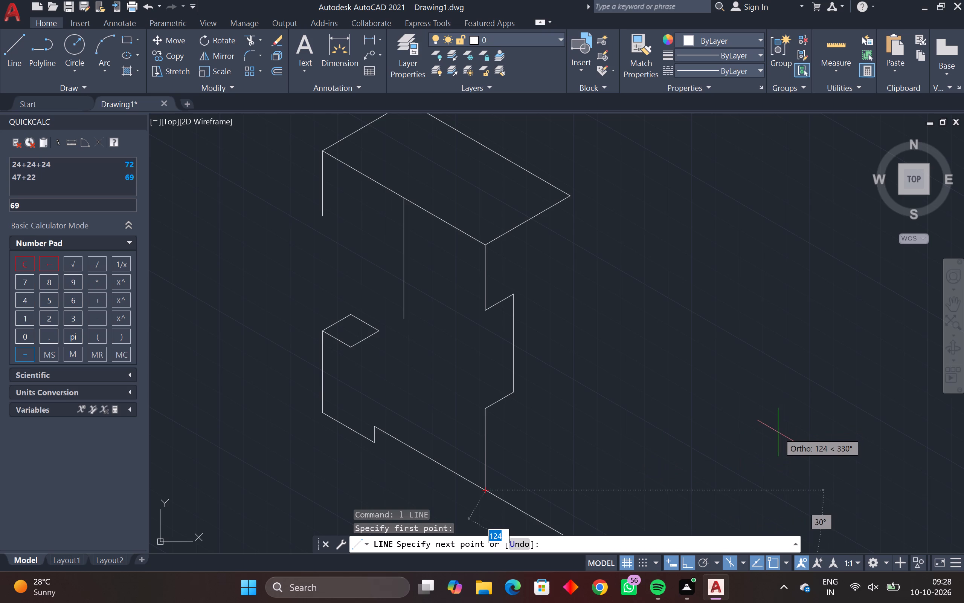
key(F5)
key(6)
key(9)
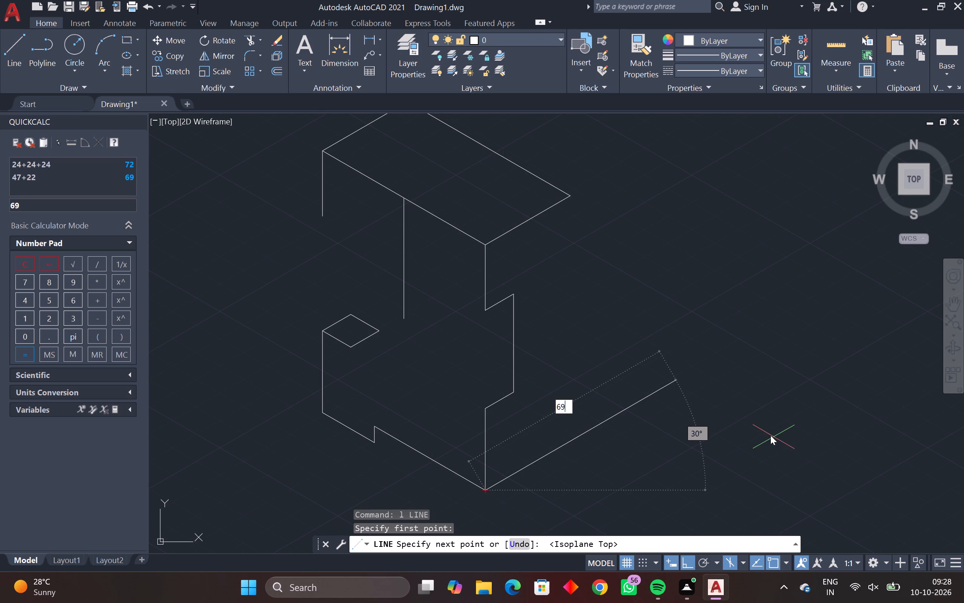
key(Return)
key(Escape)
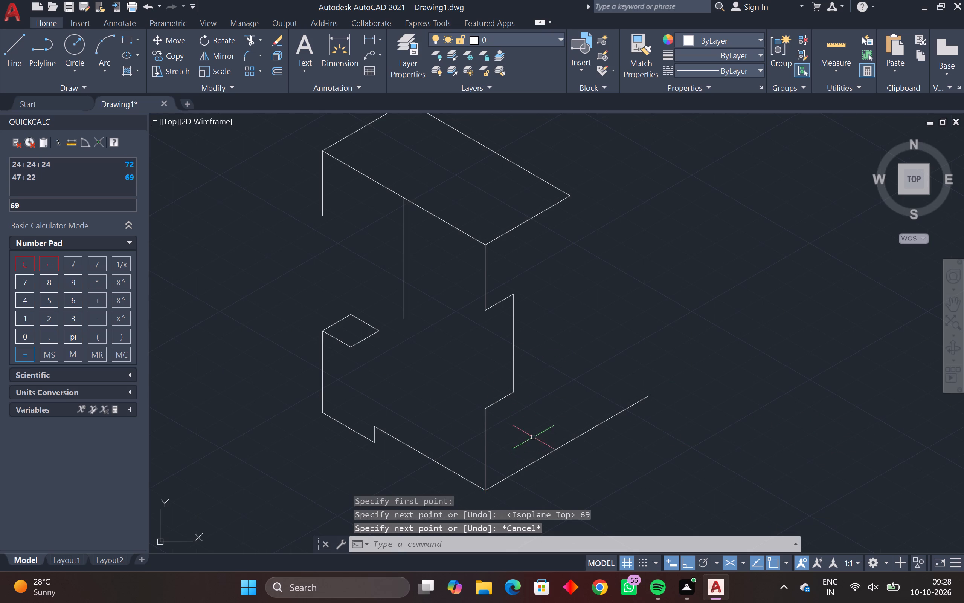
Draw a construction line about 98 units along 150°, starting from a point tracked 42 units above the outline's lowest corner.
key(l)
key(space)
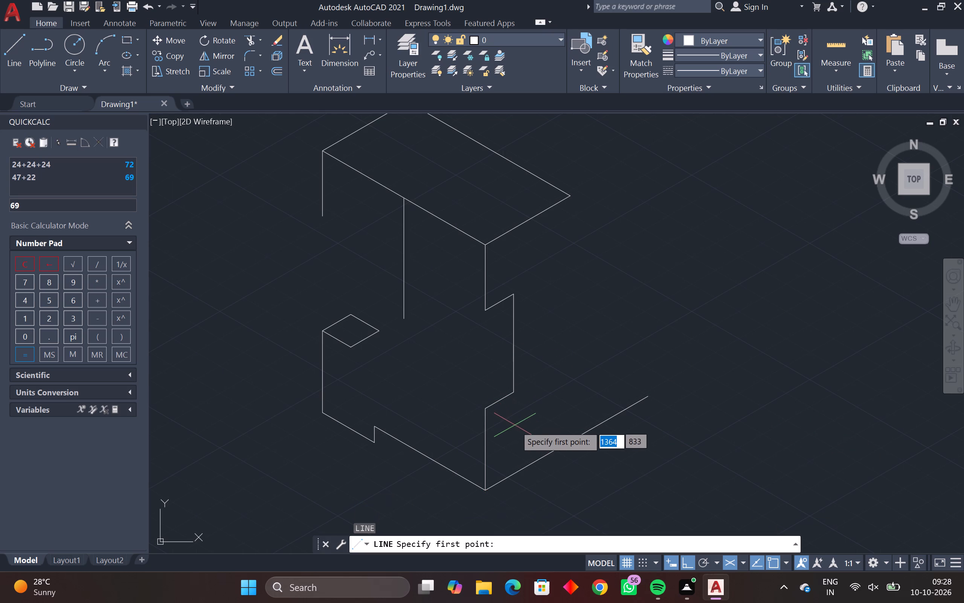
key(t)
key(k)
key(Return)
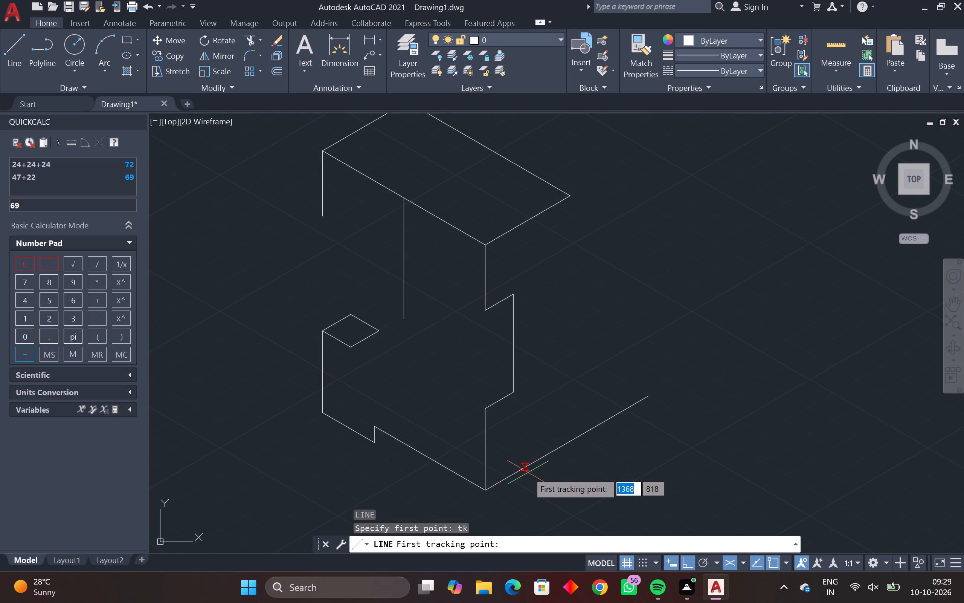
click(488, 489)
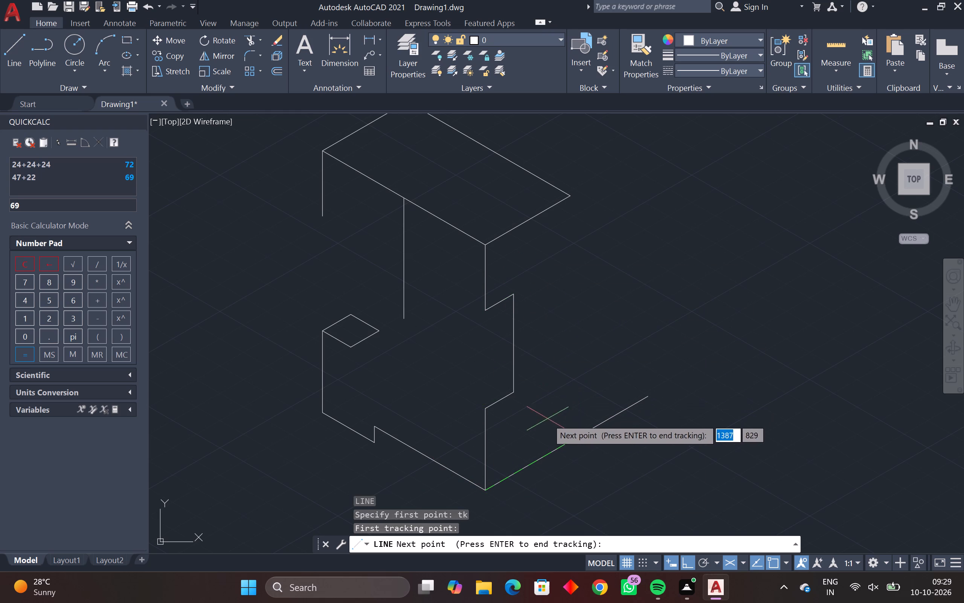
key(F5)
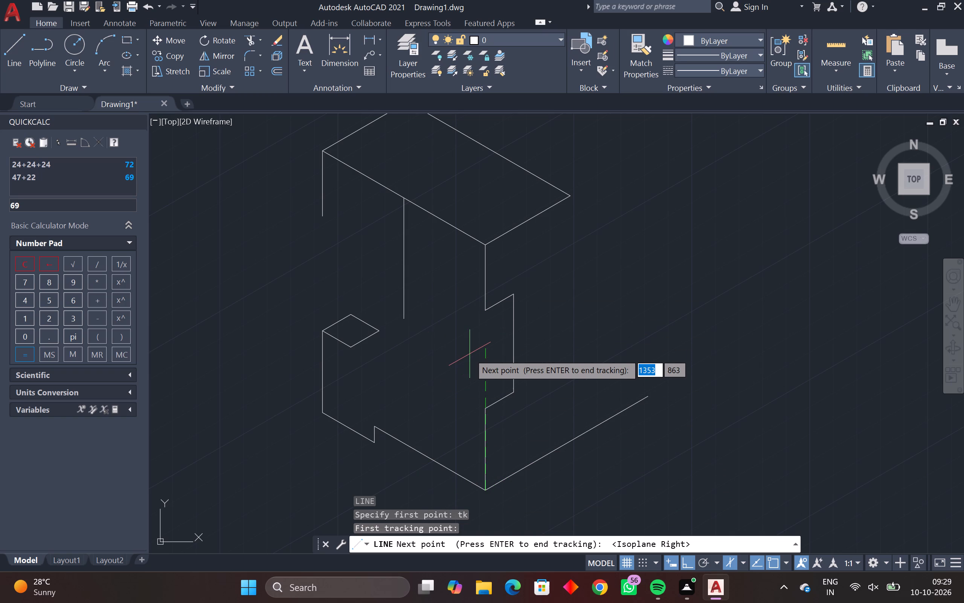
text(42)
key(Return)
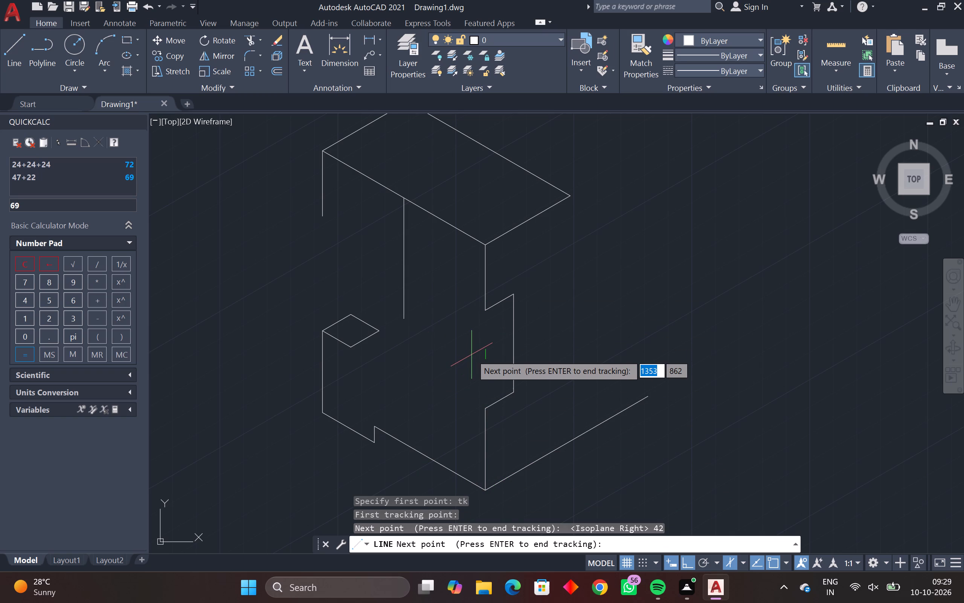
key(Return)
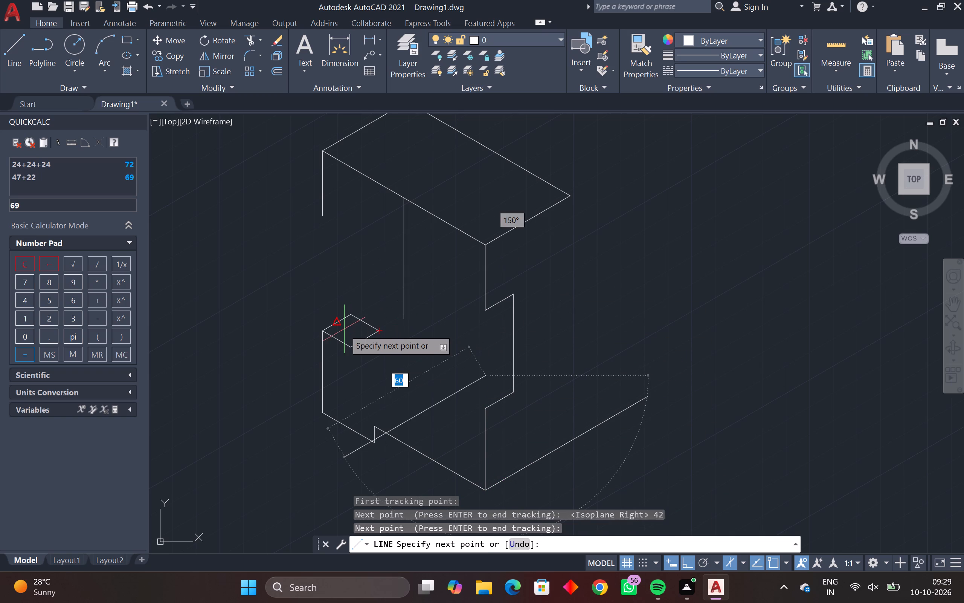
key(F5)
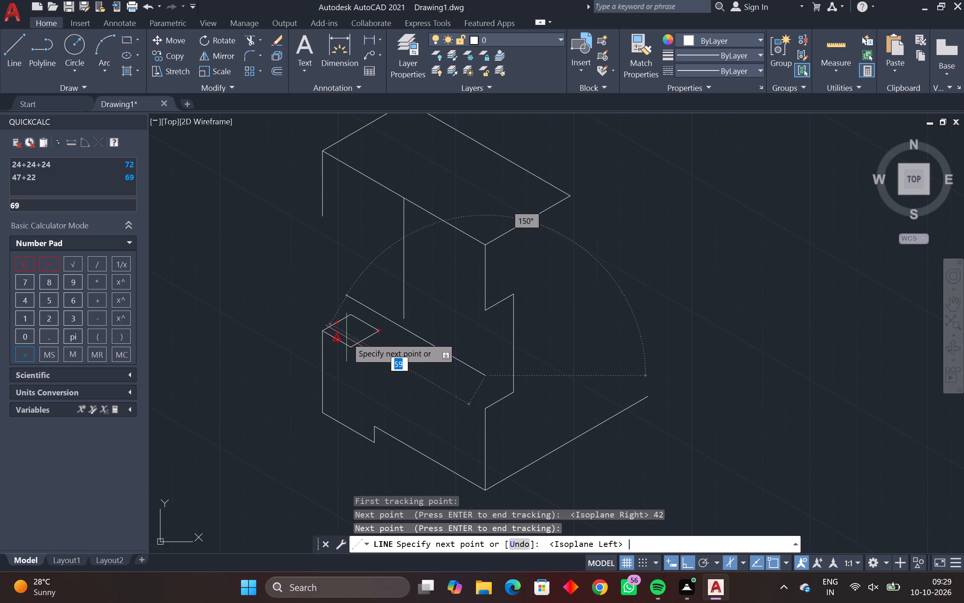
click(255, 302)
key(Escape)
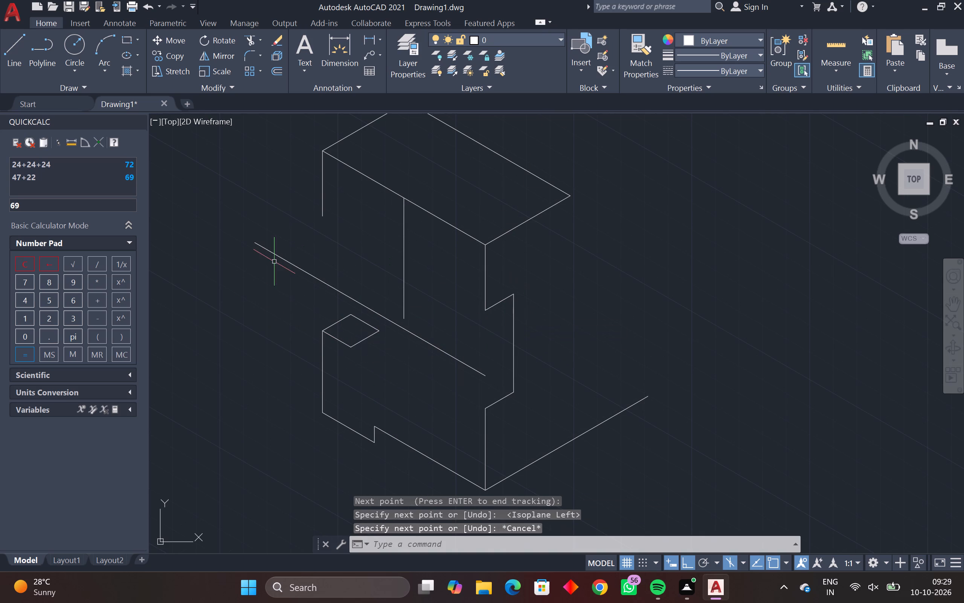
Stretch the lower end of the vertical midpoint line straight down so it crosses the 150° construction line.
drag(422, 289, 418, 290)
click(375, 294)
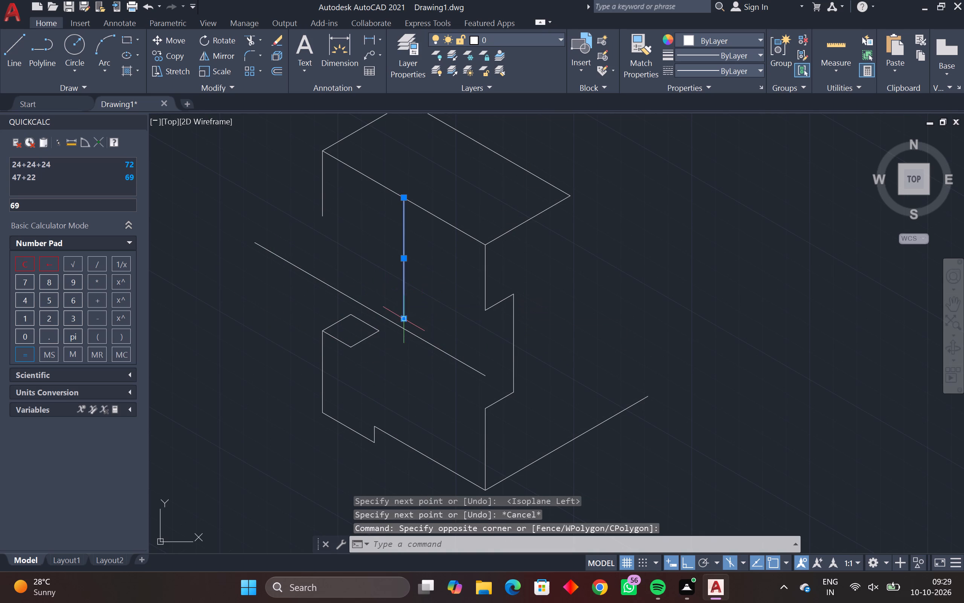
click(401, 318)
click(403, 364)
key(Escape)
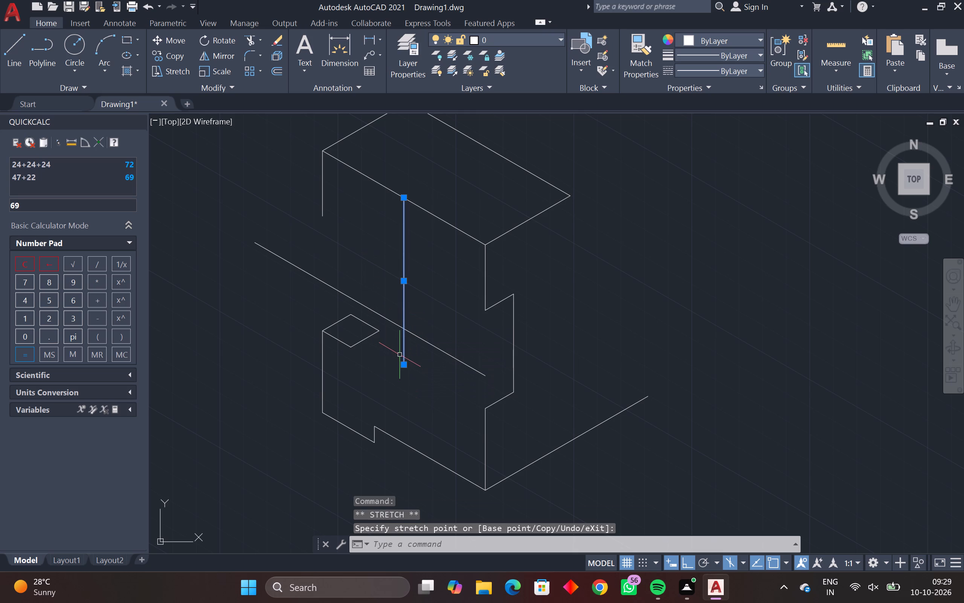
key(Escape)
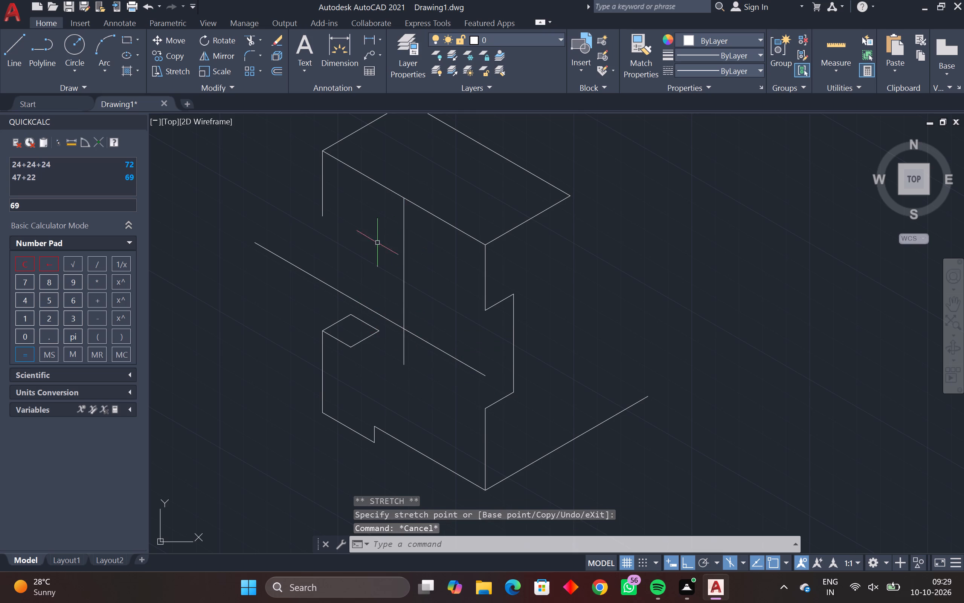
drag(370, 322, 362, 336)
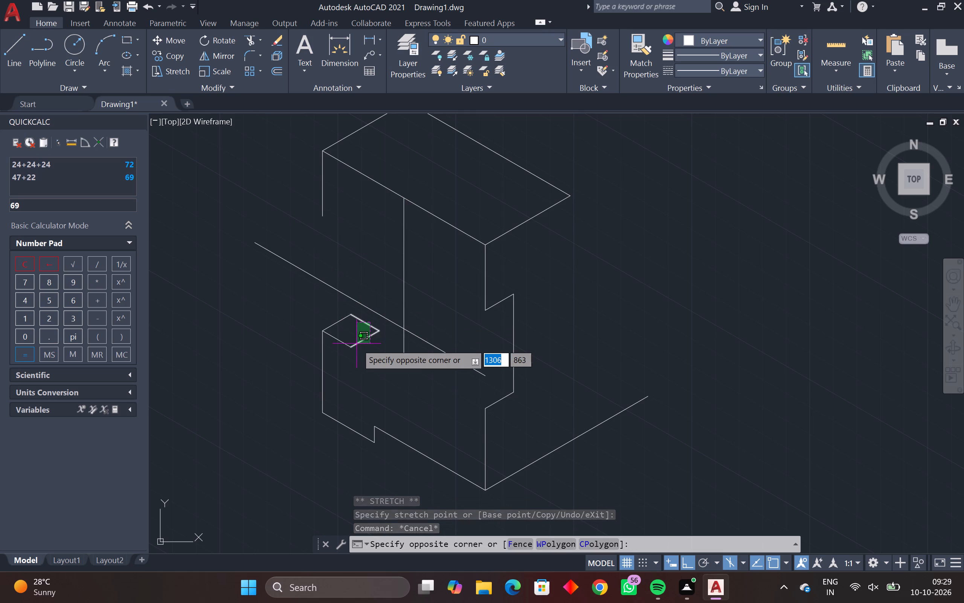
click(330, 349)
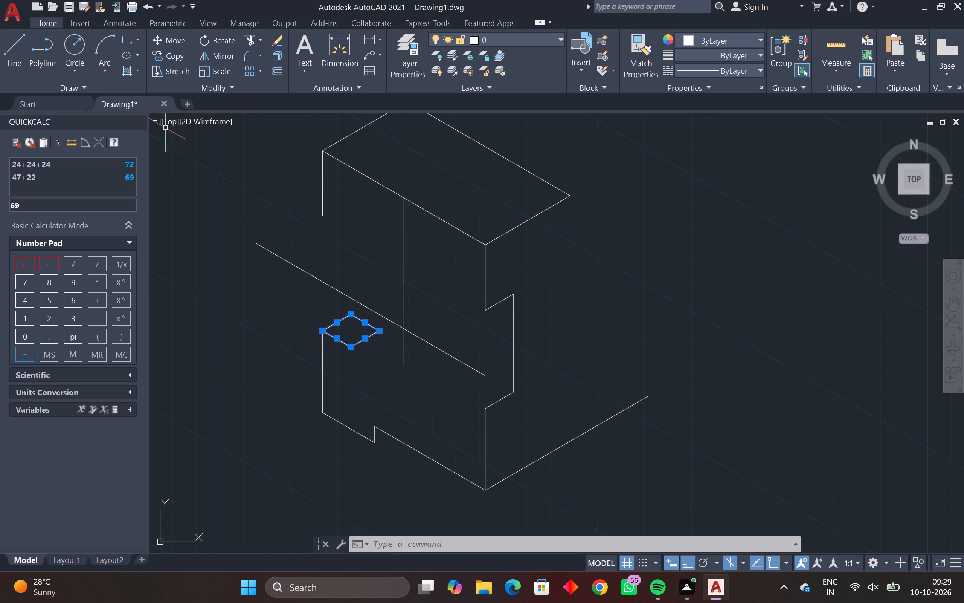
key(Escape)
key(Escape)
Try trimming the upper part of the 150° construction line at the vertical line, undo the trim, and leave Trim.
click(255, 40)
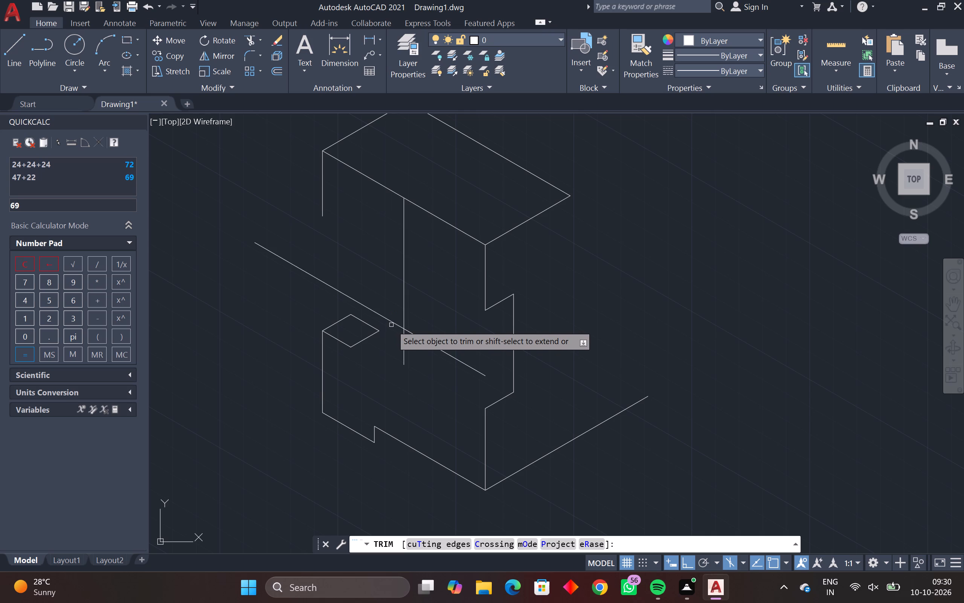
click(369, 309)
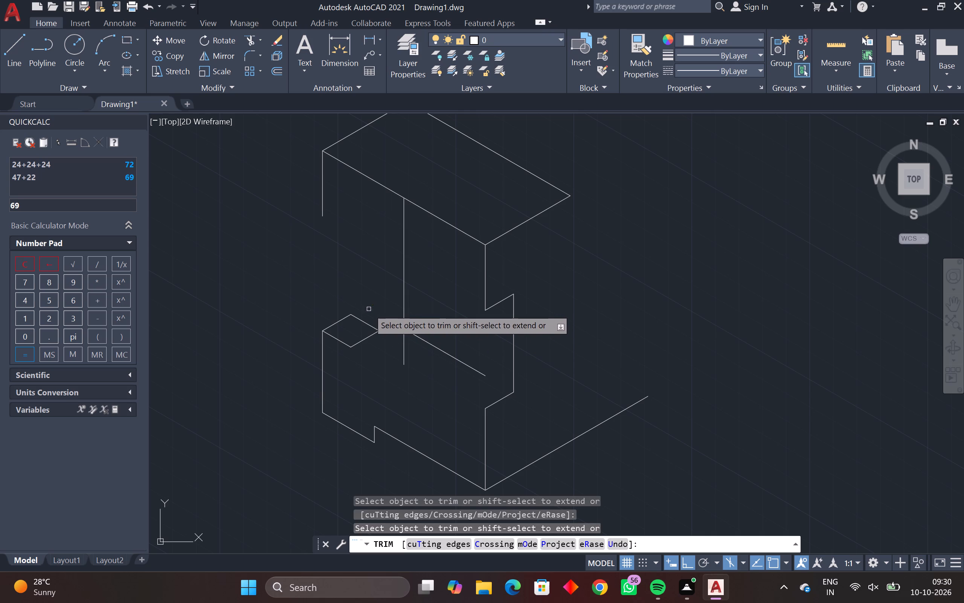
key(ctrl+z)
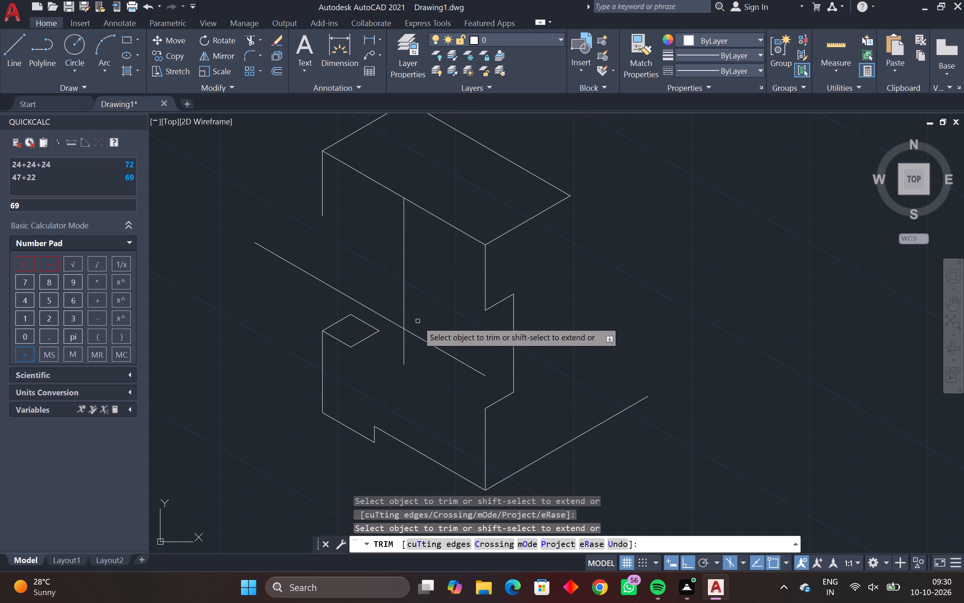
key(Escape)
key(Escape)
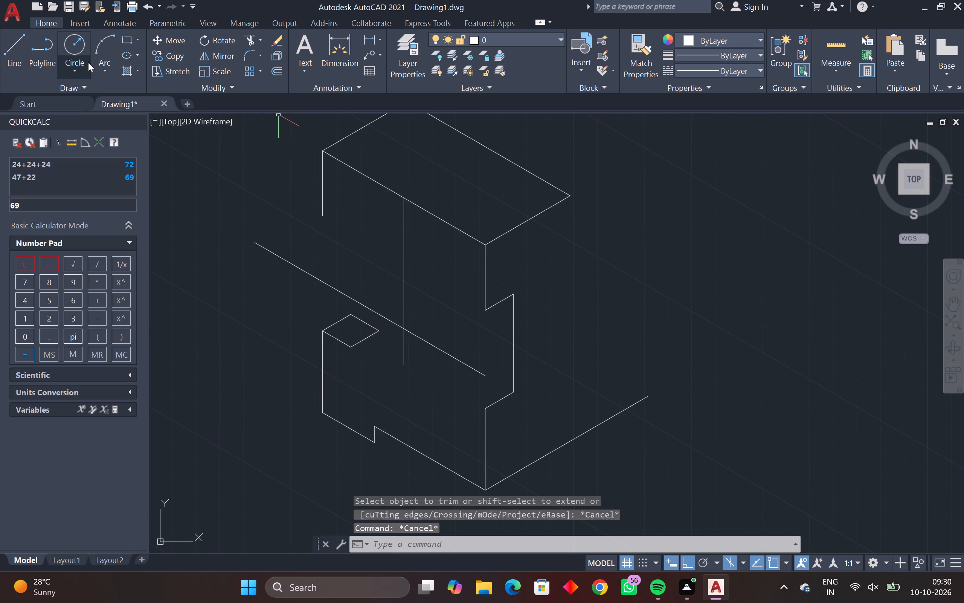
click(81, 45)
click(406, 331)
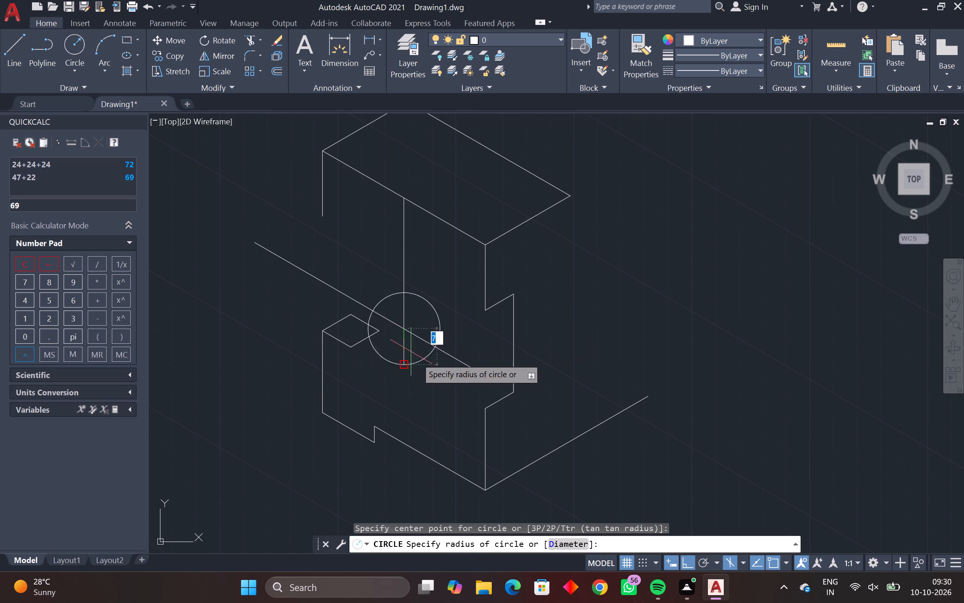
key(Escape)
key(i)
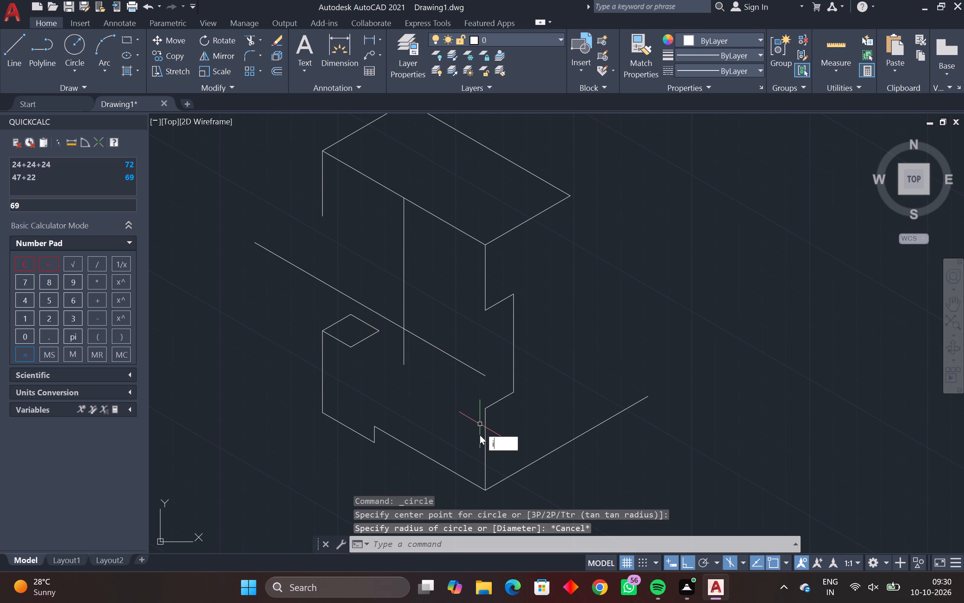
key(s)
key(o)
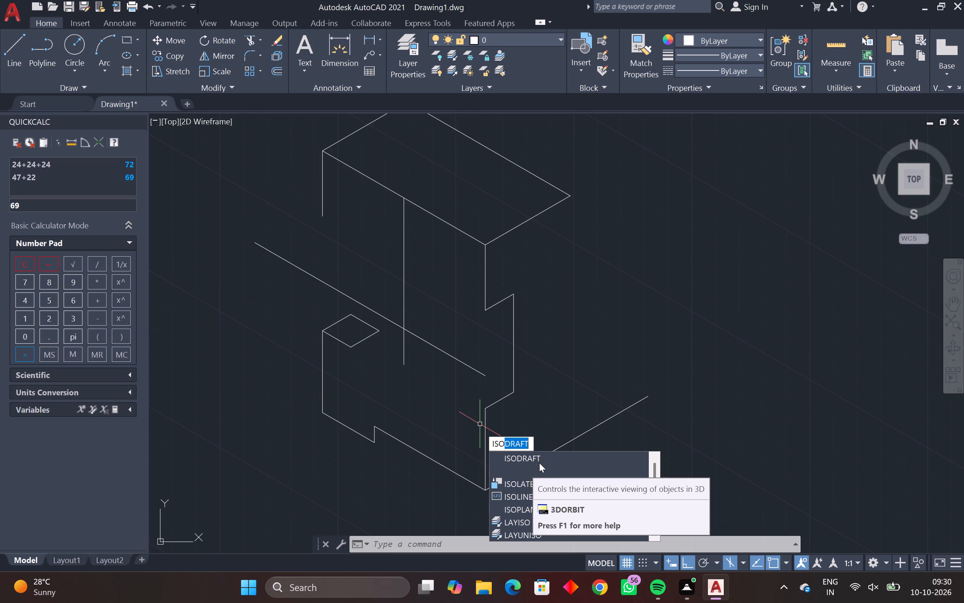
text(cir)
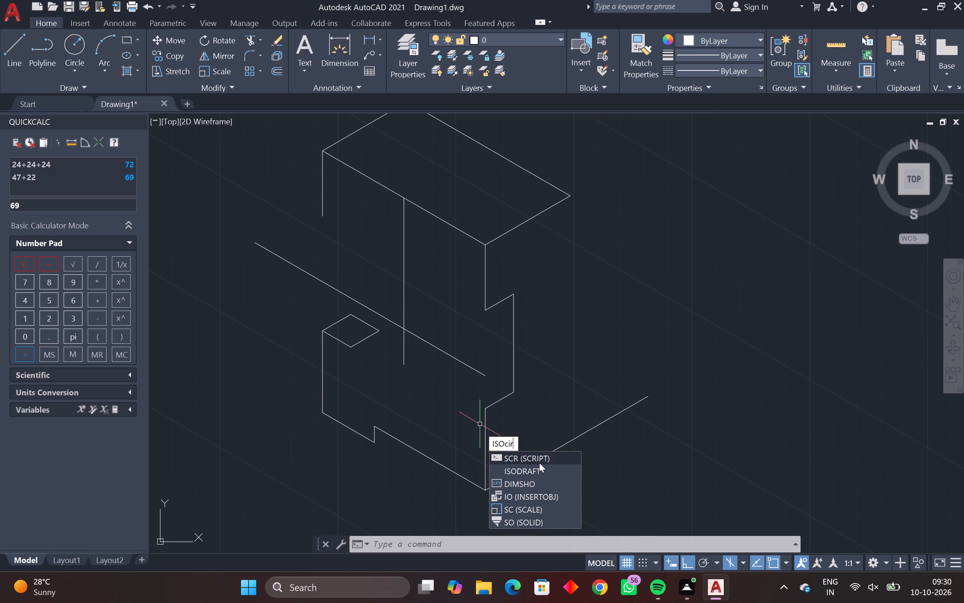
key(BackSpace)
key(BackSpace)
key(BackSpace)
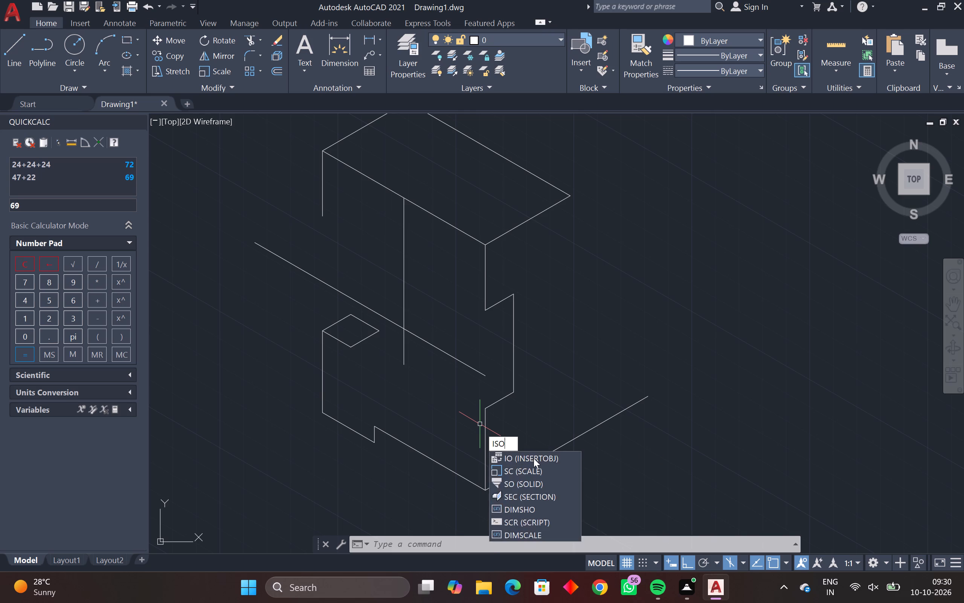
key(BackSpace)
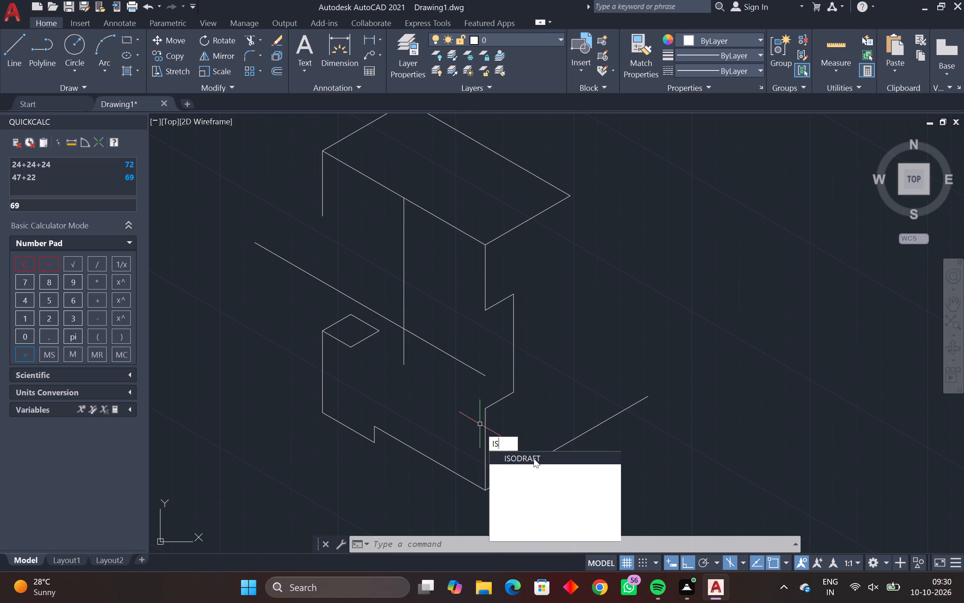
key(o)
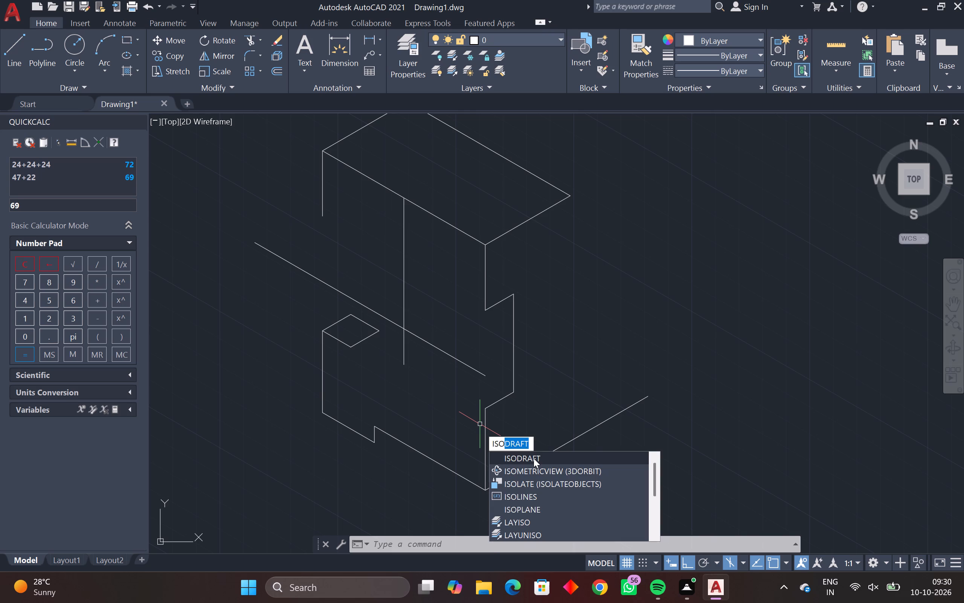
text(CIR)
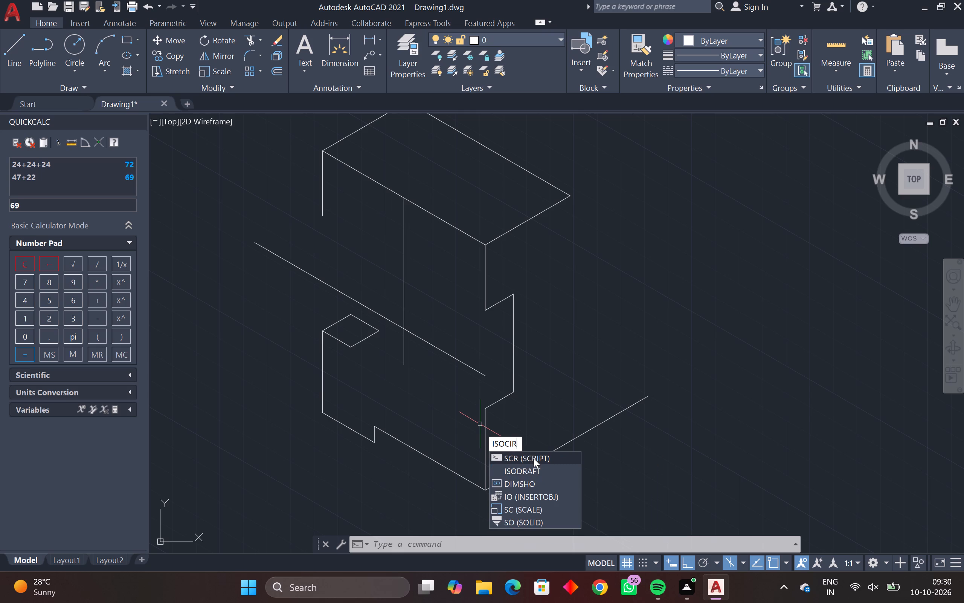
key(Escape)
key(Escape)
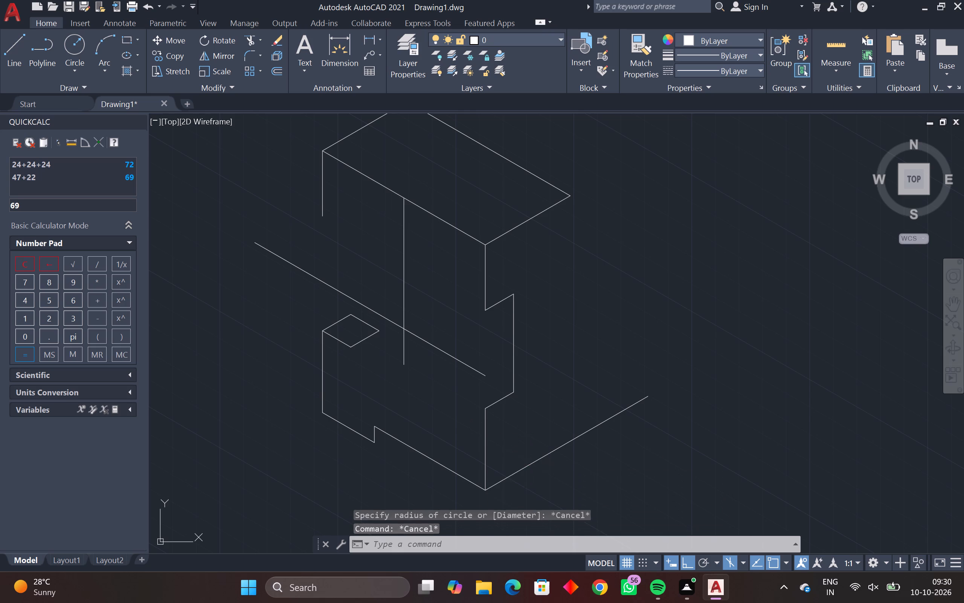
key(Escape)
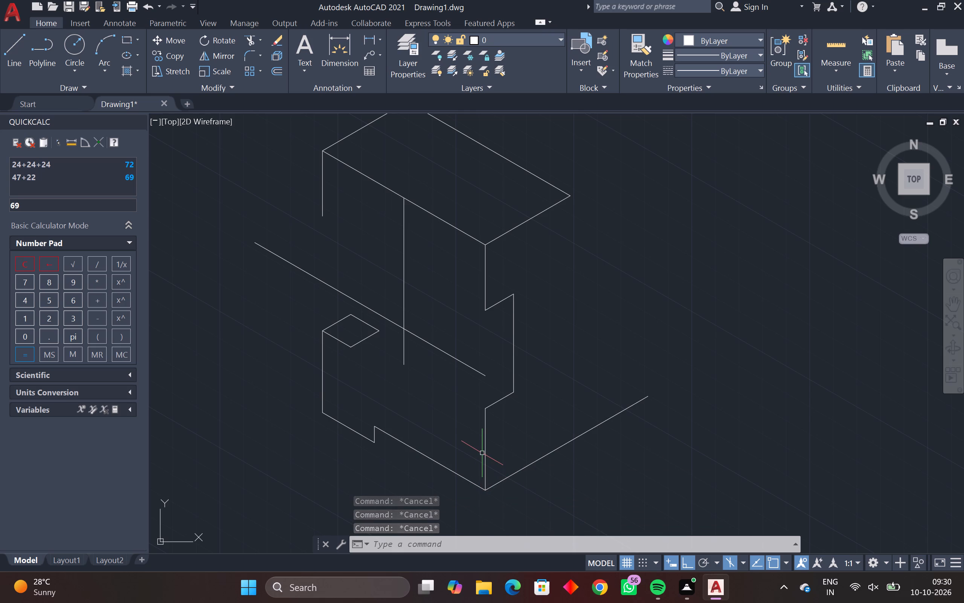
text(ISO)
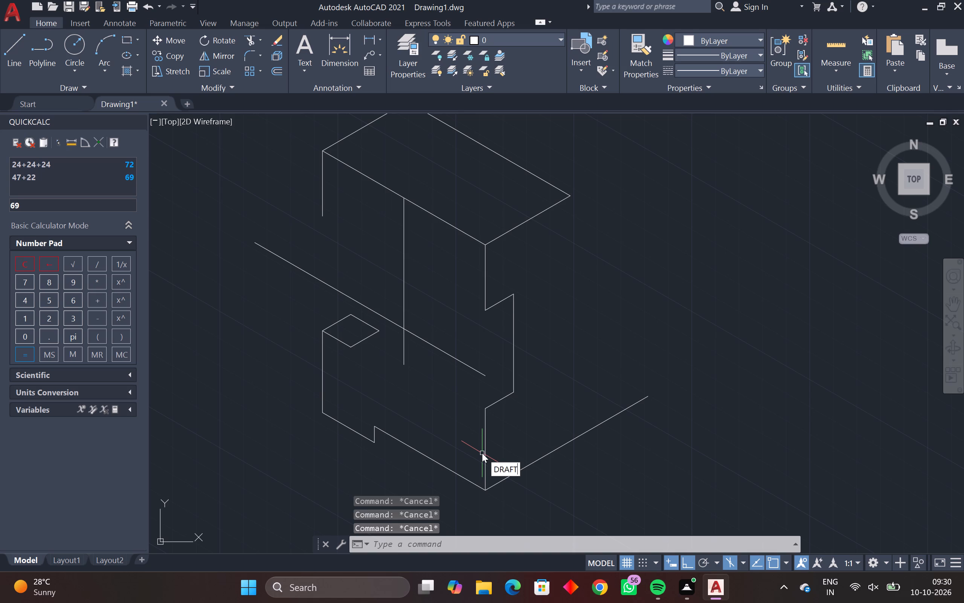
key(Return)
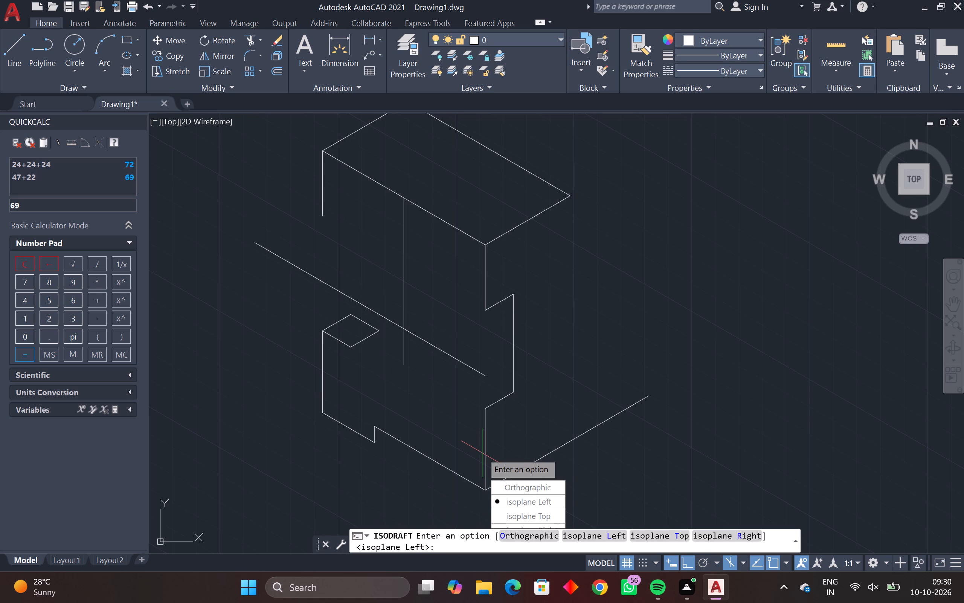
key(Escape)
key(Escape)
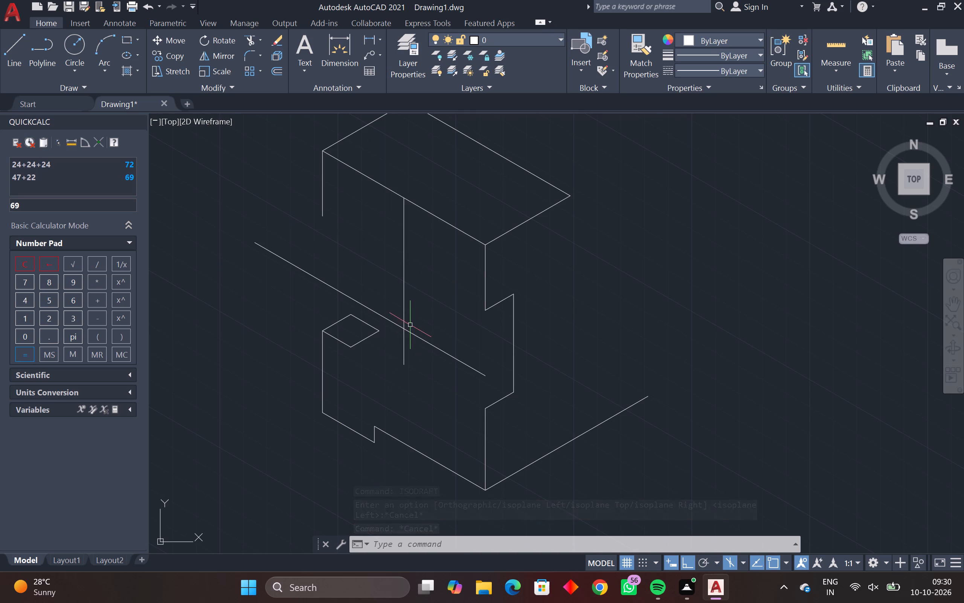
Draw an isocircle of radius 30 with the Ellipse command, centred where the vertical midpoint line crosses the 150° construction line.
scroll(410, 325, up, 1)
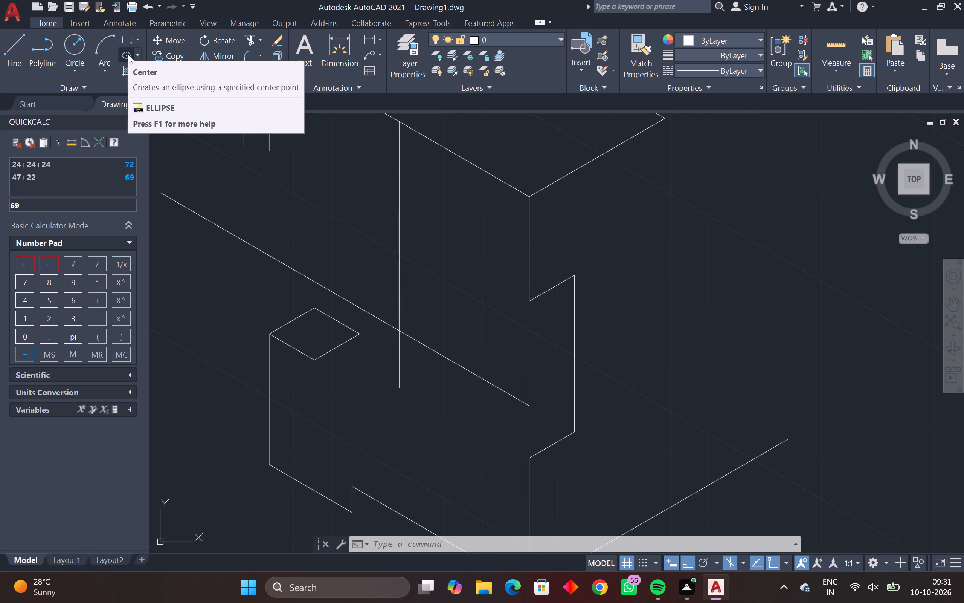
text(EL)
key(Return)
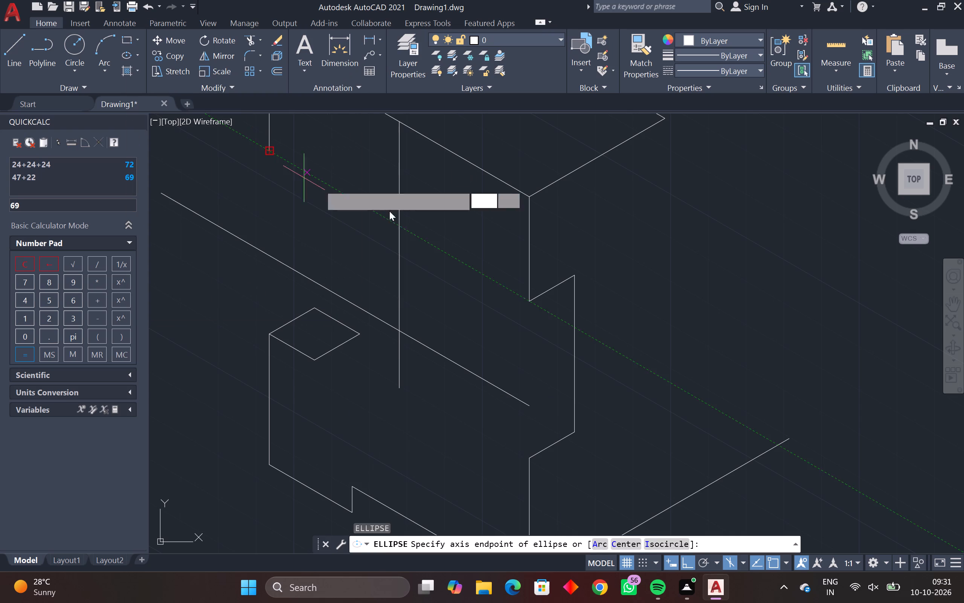
click(657, 545)
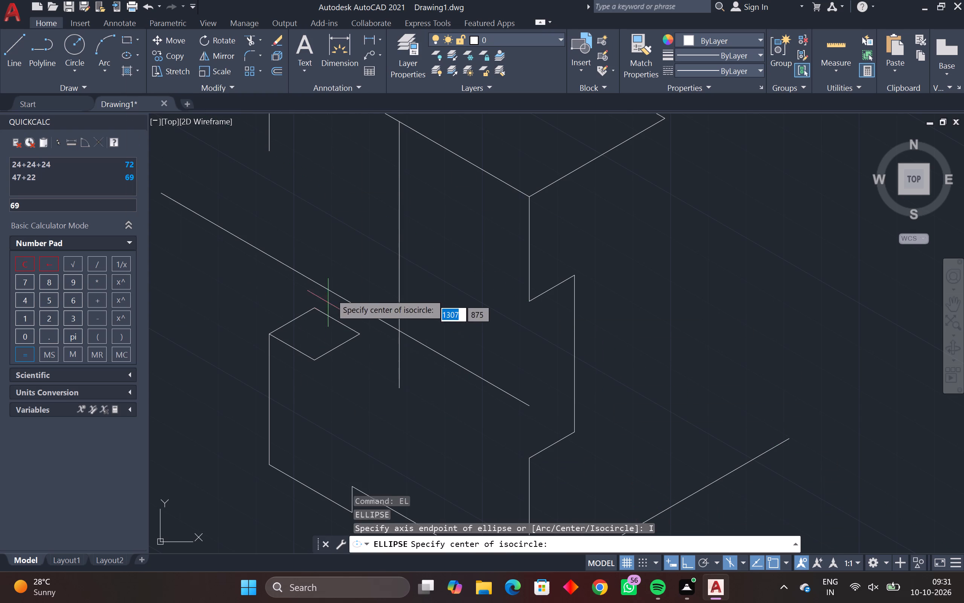
click(400, 332)
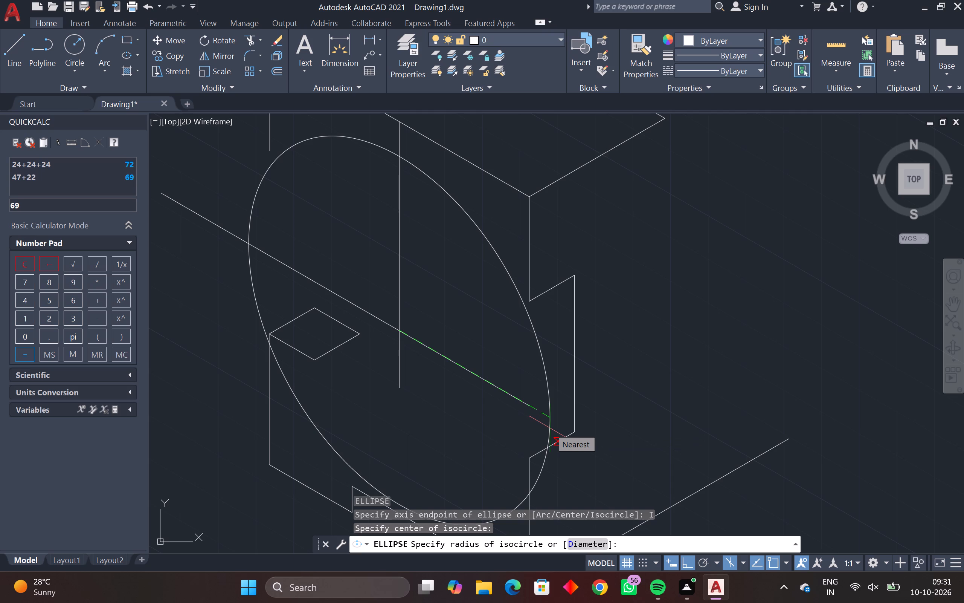
key(3)
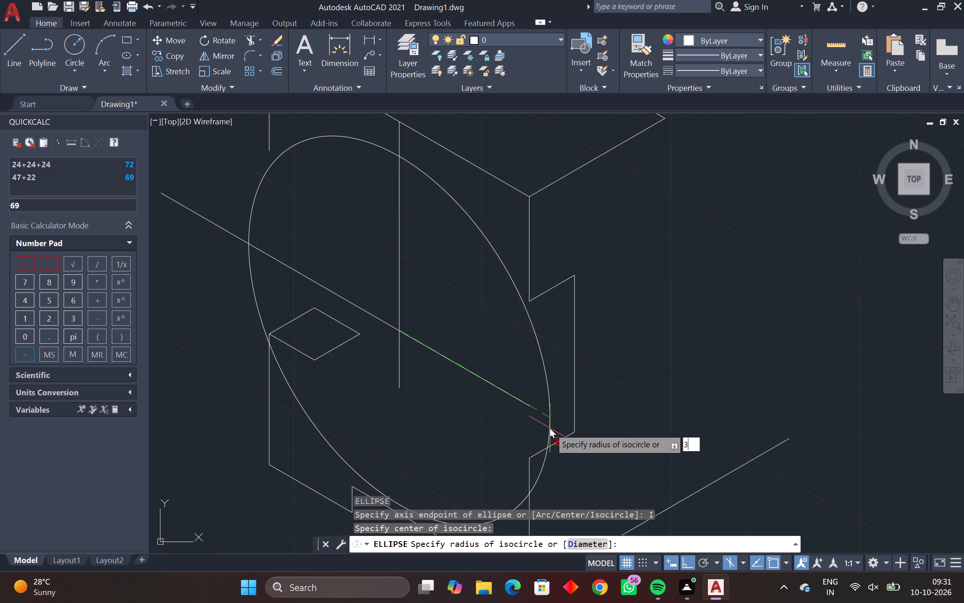
key(0)
key(Return)
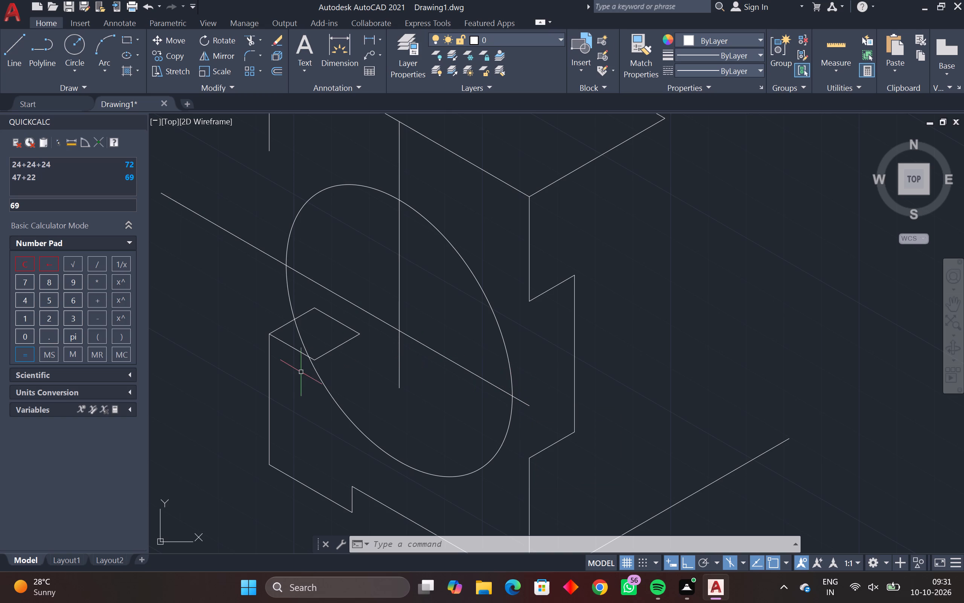
Trim the small rhombus's lower edge back to the isocircle and remove its adjoining lower 30° edge.
scroll(301, 372, up, 4)
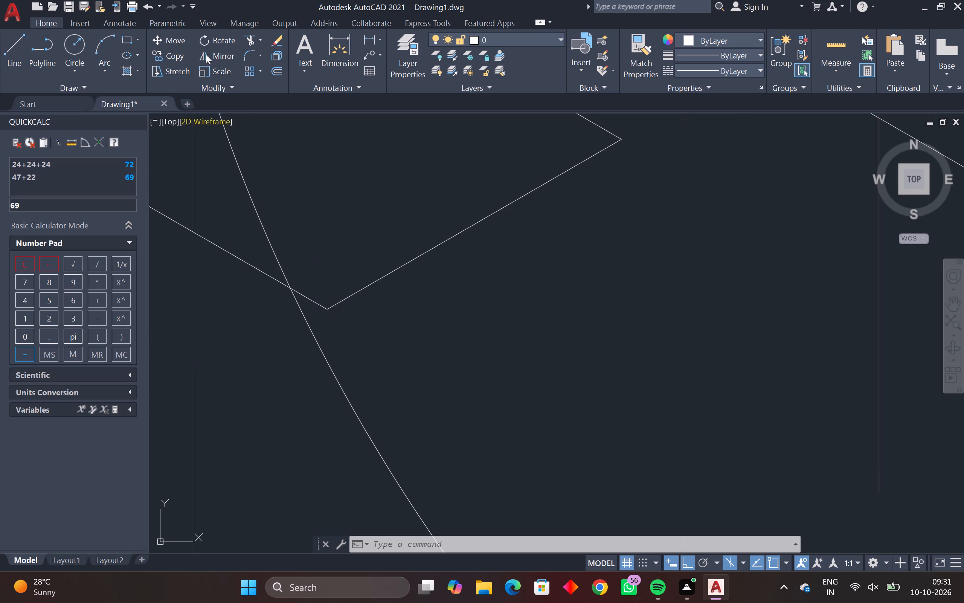
click(250, 36)
click(313, 302)
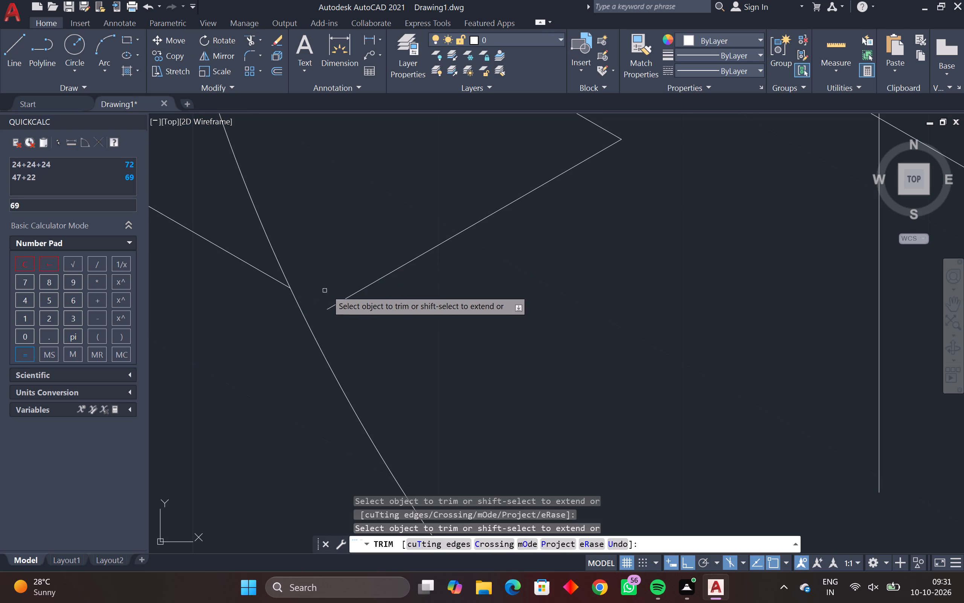
click(346, 298)
scroll(484, 227, down, 4)
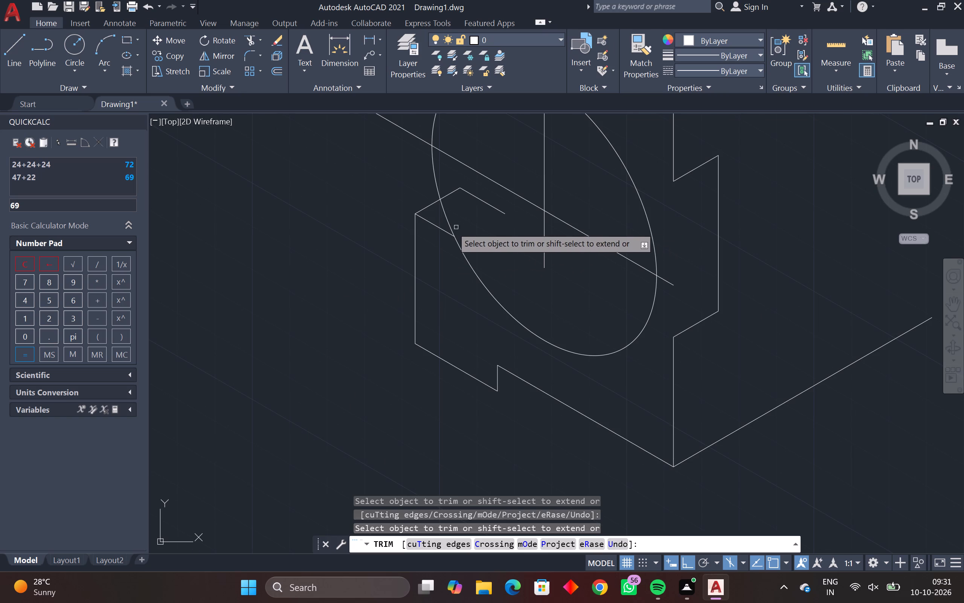
key(Escape)
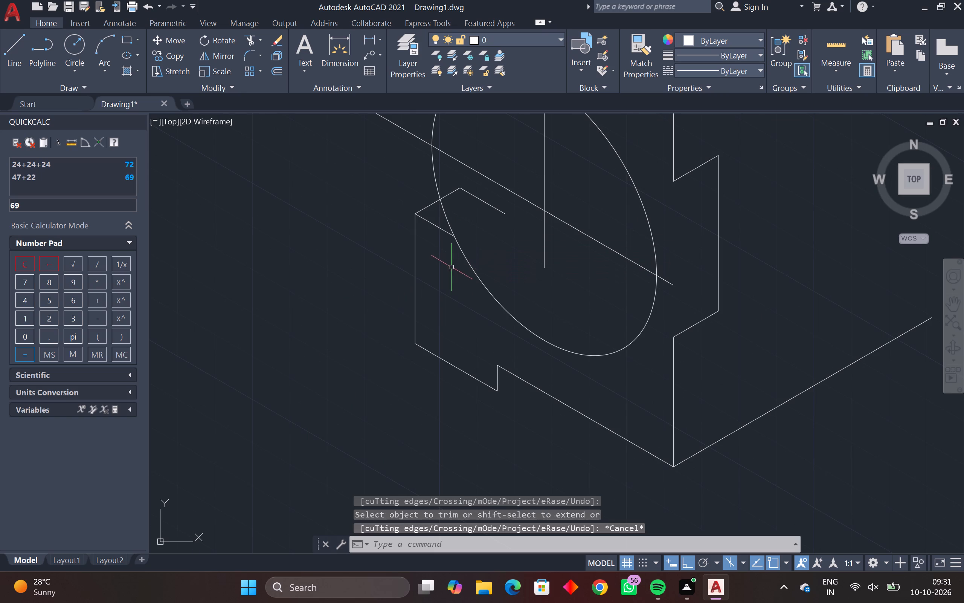
Draw a line about 14 units along 30° on the top isoplane, from where the rhombus's lower edge meets the isocircle.
key(l)
key(space)
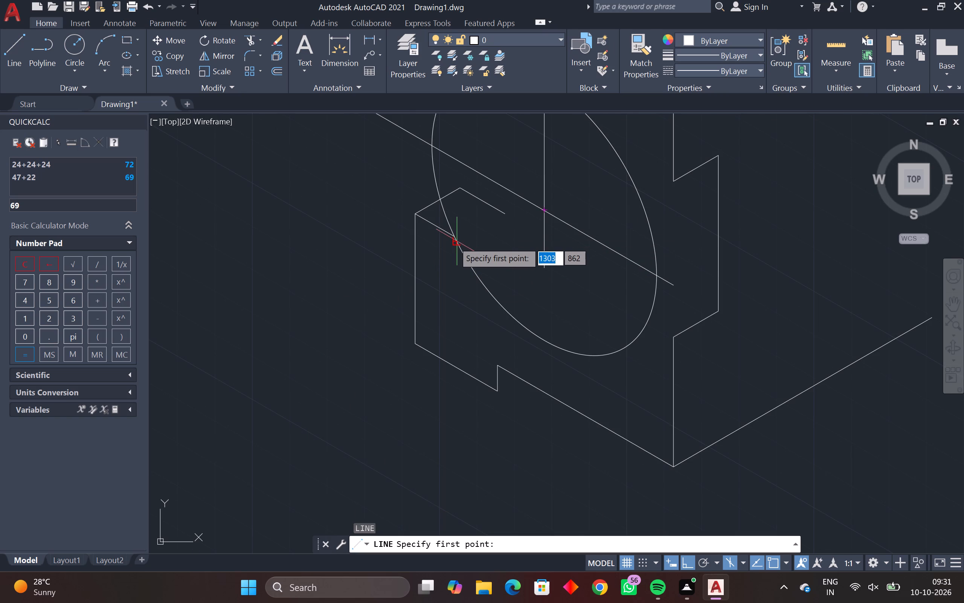
scroll(454, 237, up, 4)
click(452, 230)
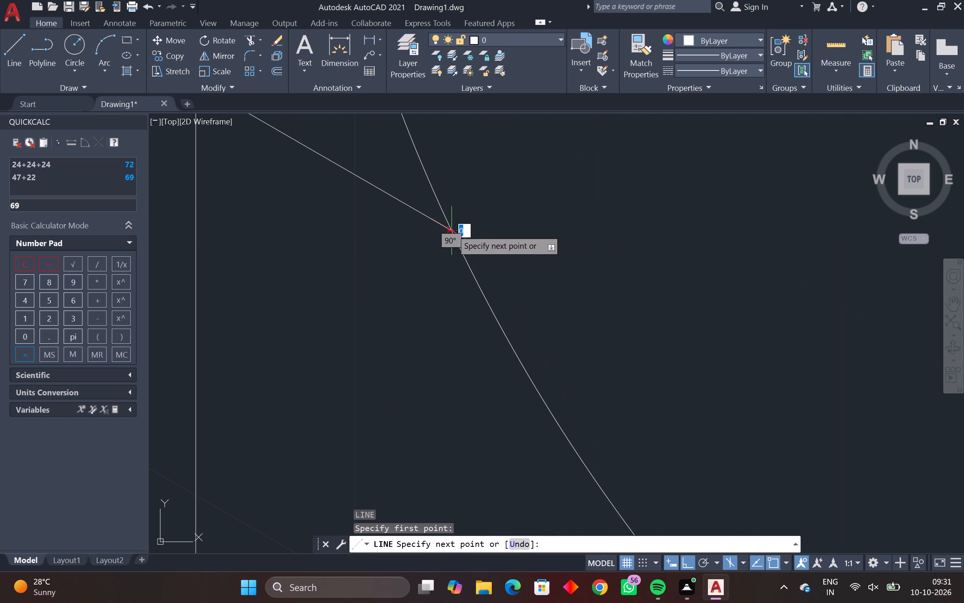
scroll(529, 185, down, 3)
middle_drag(518, 201, 419, 312)
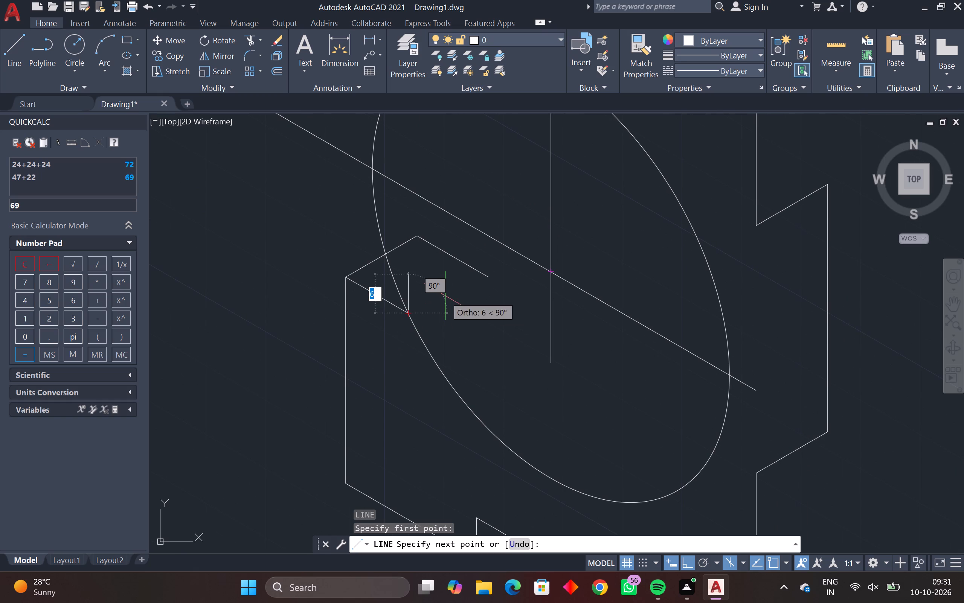
key(F5)
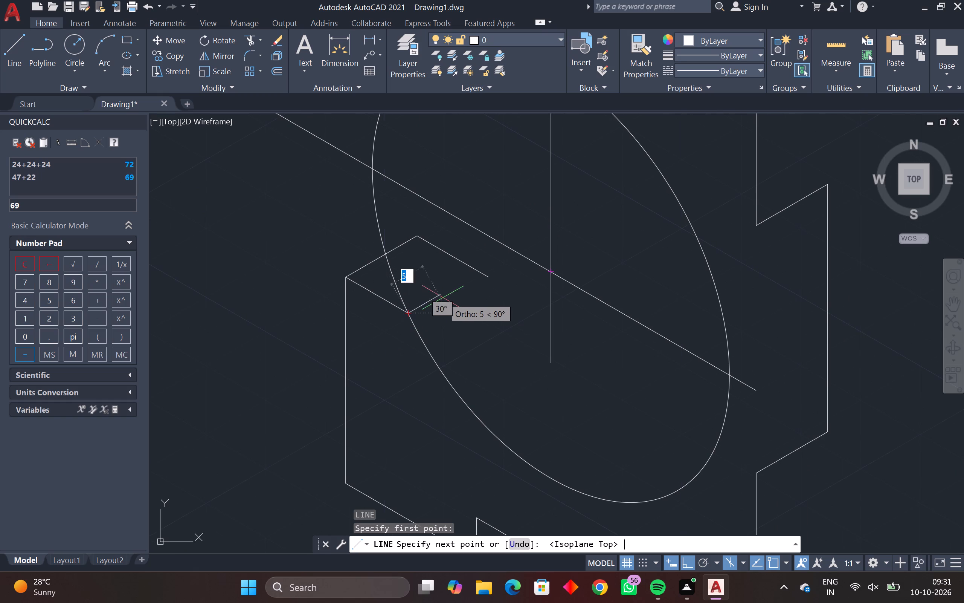
click(531, 288)
key(Escape)
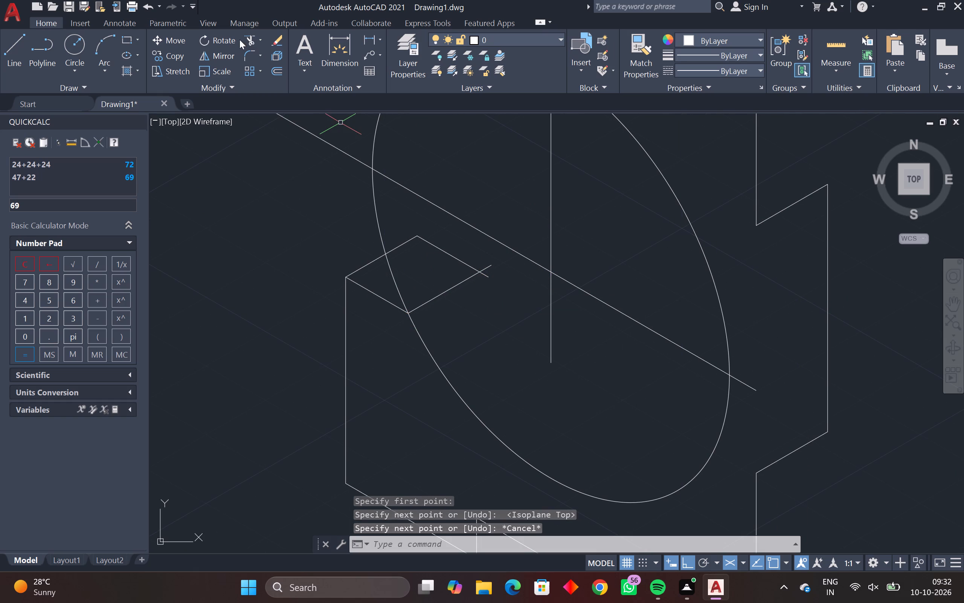
Trim both overhanging line ends where the new 30° line crosses the rhombus's upper edge.
click(249, 40)
scroll(490, 272, up, 4)
drag(437, 195, 428, 331)
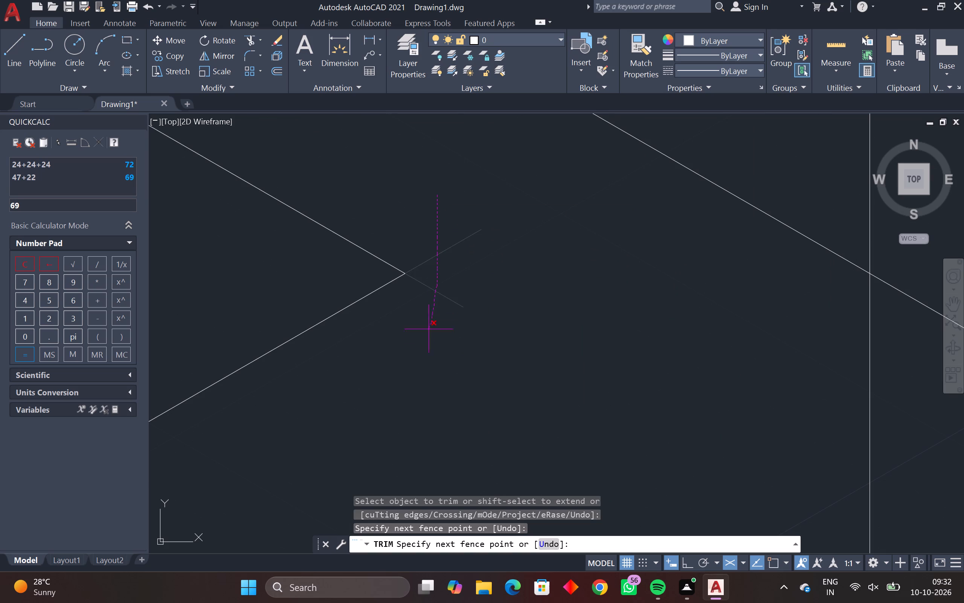
drag(428, 331, 421, 346)
key(Escape)
scroll(421, 347, down, 7)
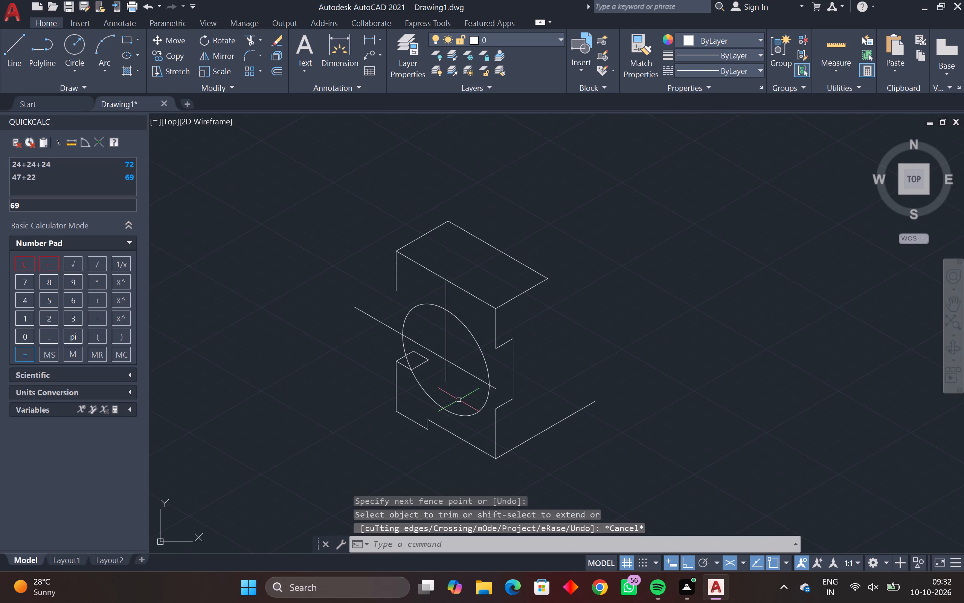
Draw a line along 150° from the lower inner corner of the outline's stepped side, ending inside the isocircle.
scroll(448, 400, up, 2)
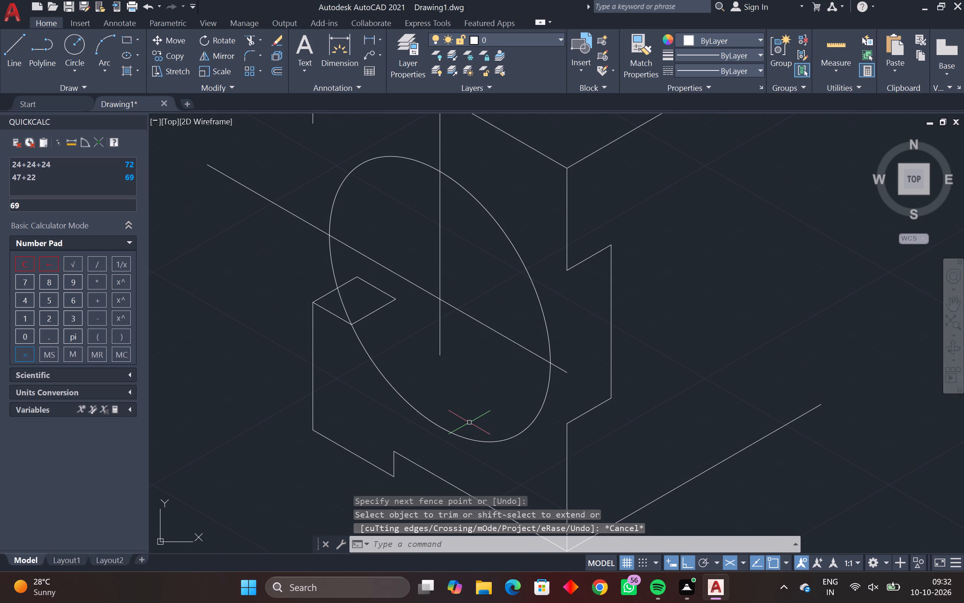
scroll(548, 437, up, 4)
scroll(546, 434, down, 3)
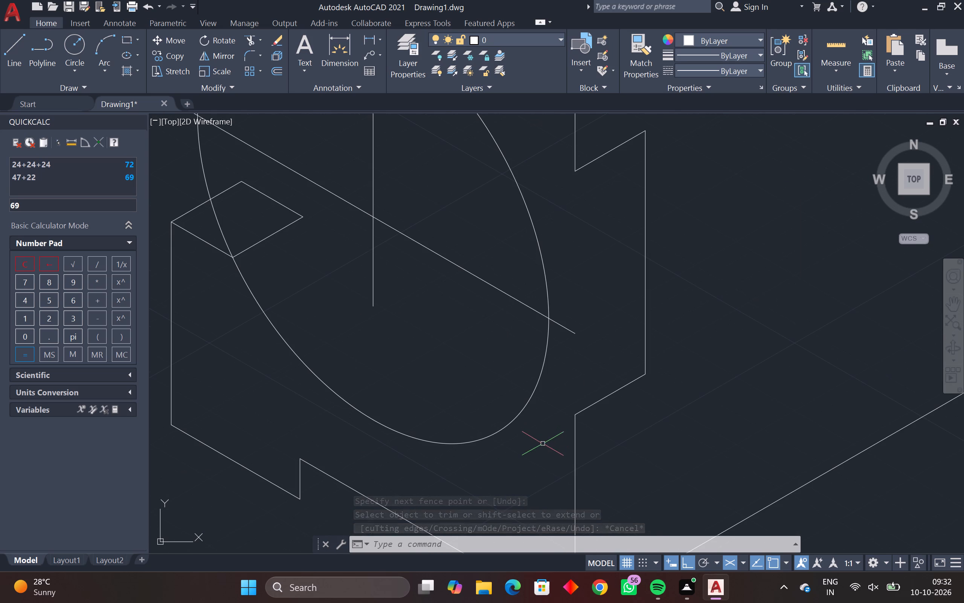
key(Escape)
key(l)
key(space)
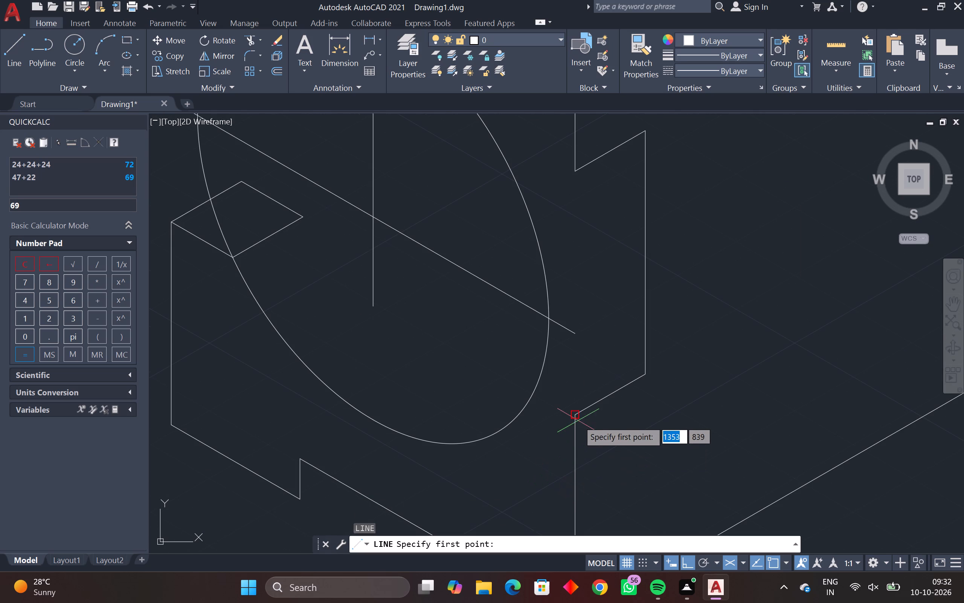
click(577, 413)
click(484, 399)
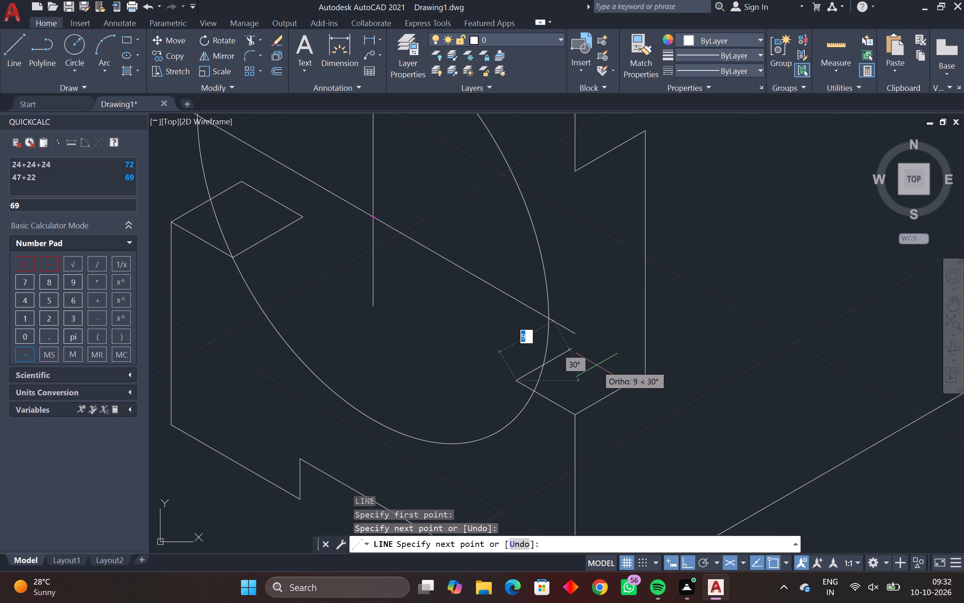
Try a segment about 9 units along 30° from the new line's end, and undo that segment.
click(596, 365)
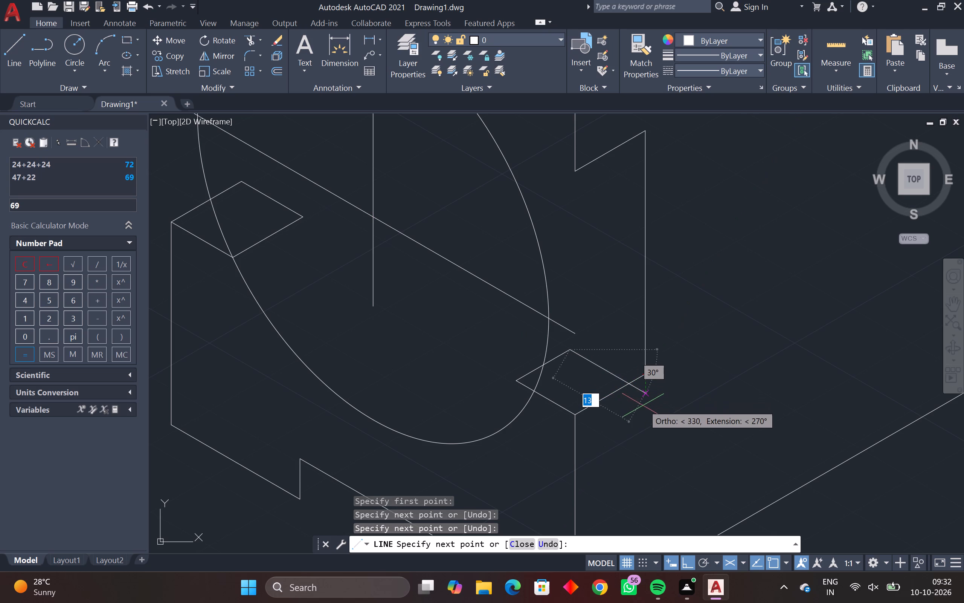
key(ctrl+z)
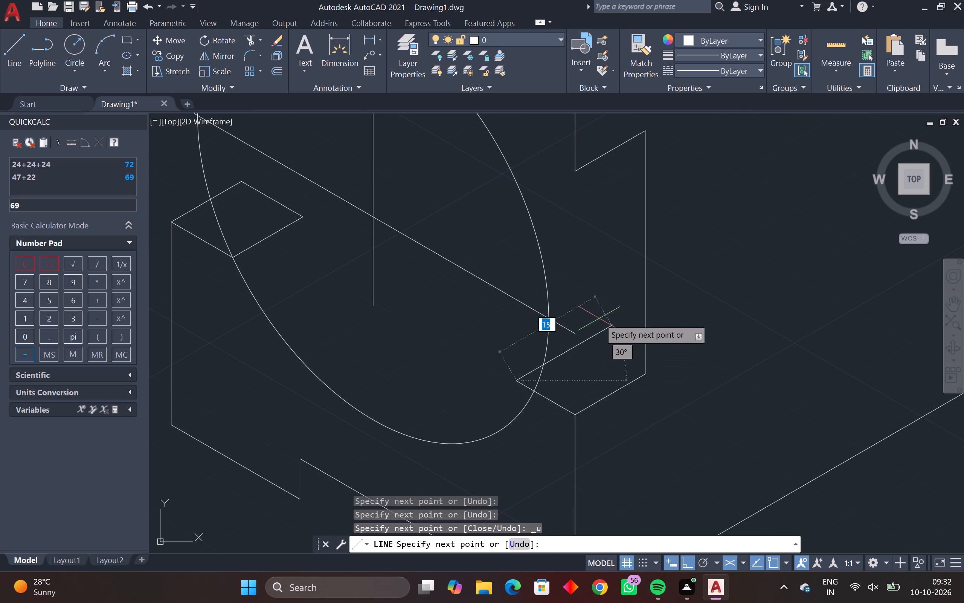
Draw a 12-unit segment along 30° from the 150° line's inner end and connect it to the lower corner of the outline's outer vertical edge.
key(1)
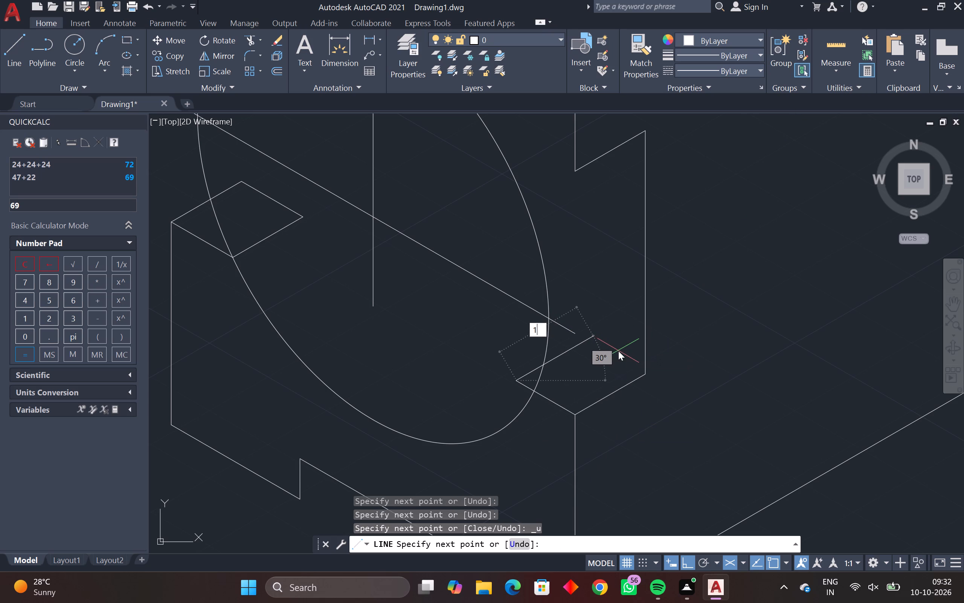
key(2)
key(Return)
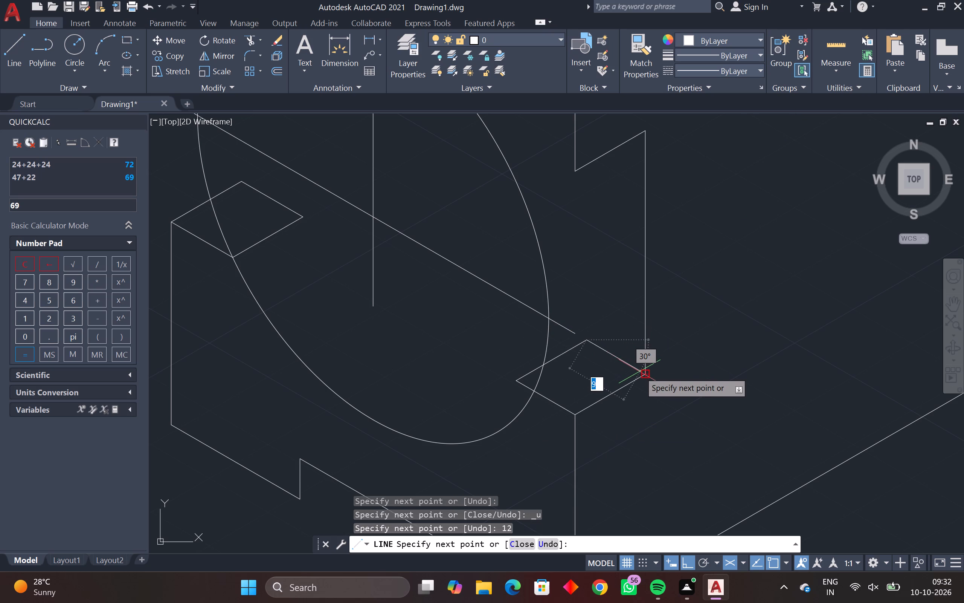
click(645, 378)
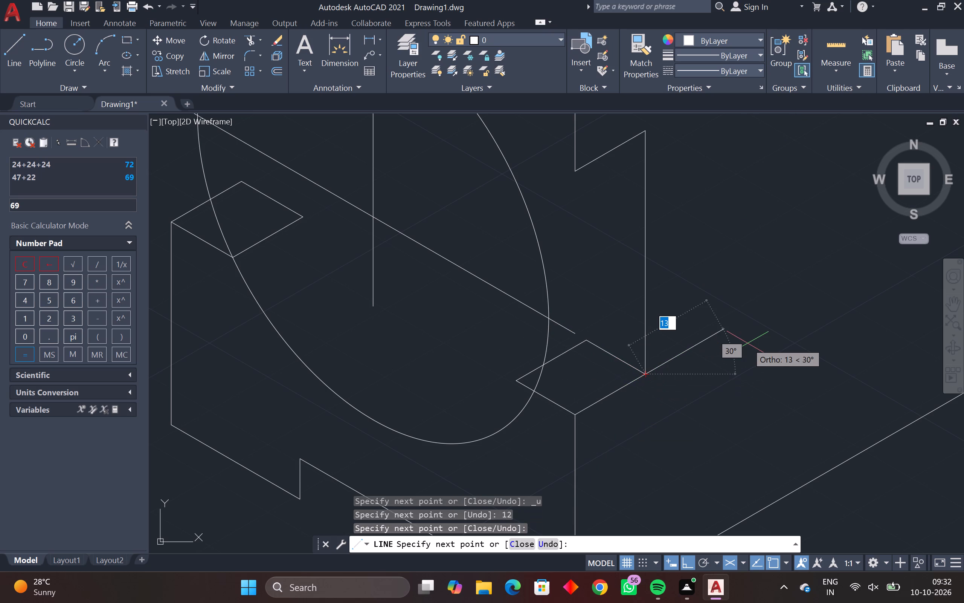
key(Escape)
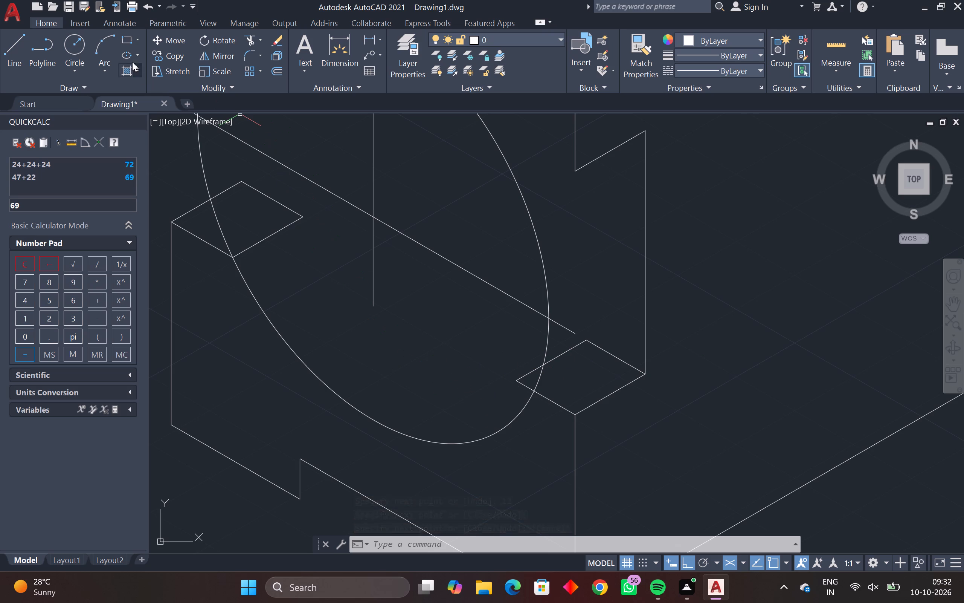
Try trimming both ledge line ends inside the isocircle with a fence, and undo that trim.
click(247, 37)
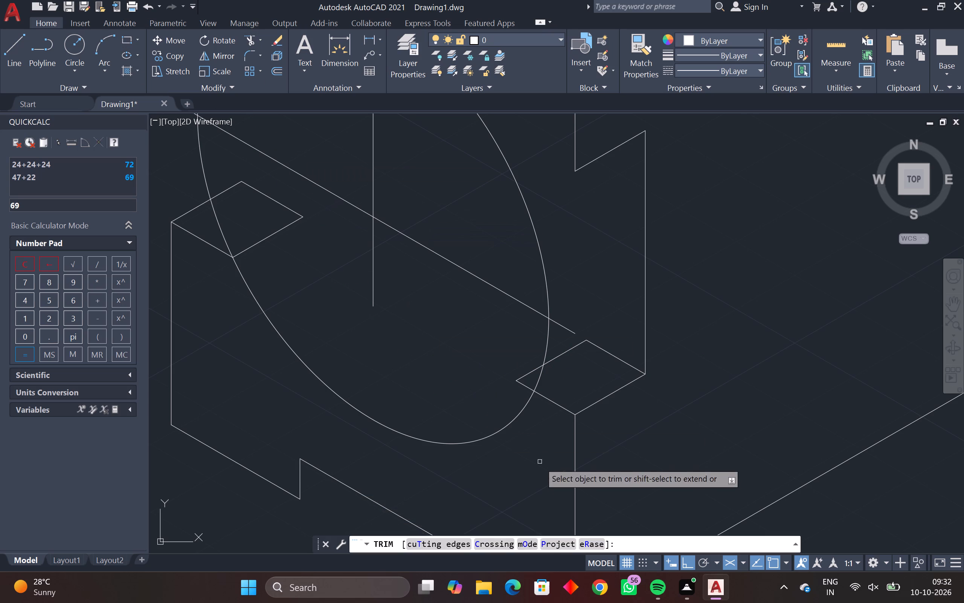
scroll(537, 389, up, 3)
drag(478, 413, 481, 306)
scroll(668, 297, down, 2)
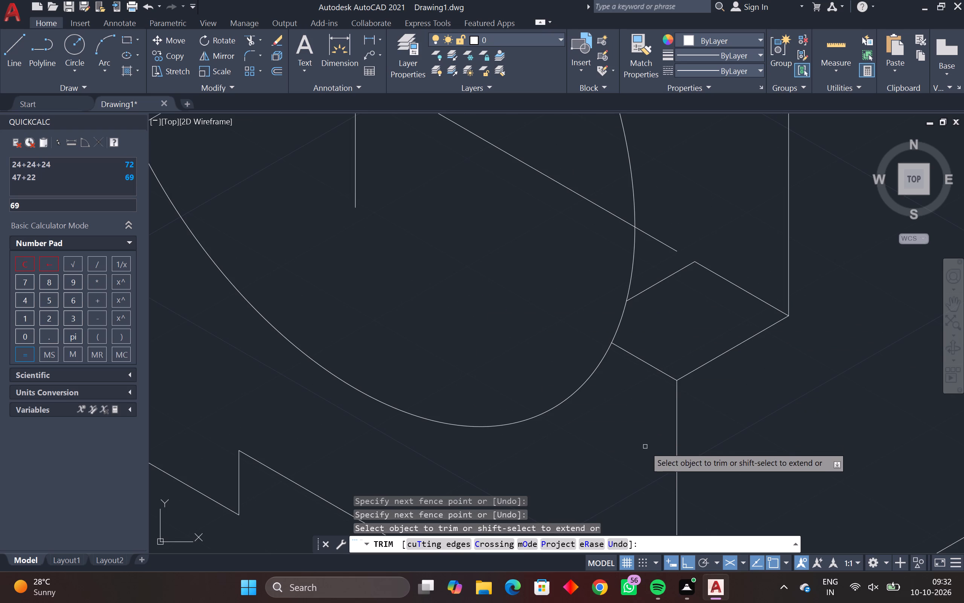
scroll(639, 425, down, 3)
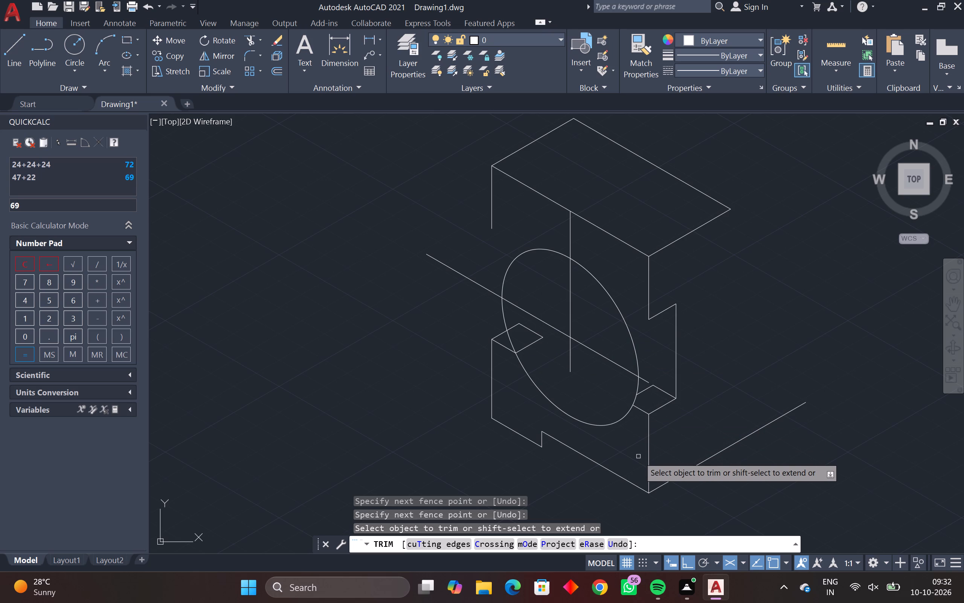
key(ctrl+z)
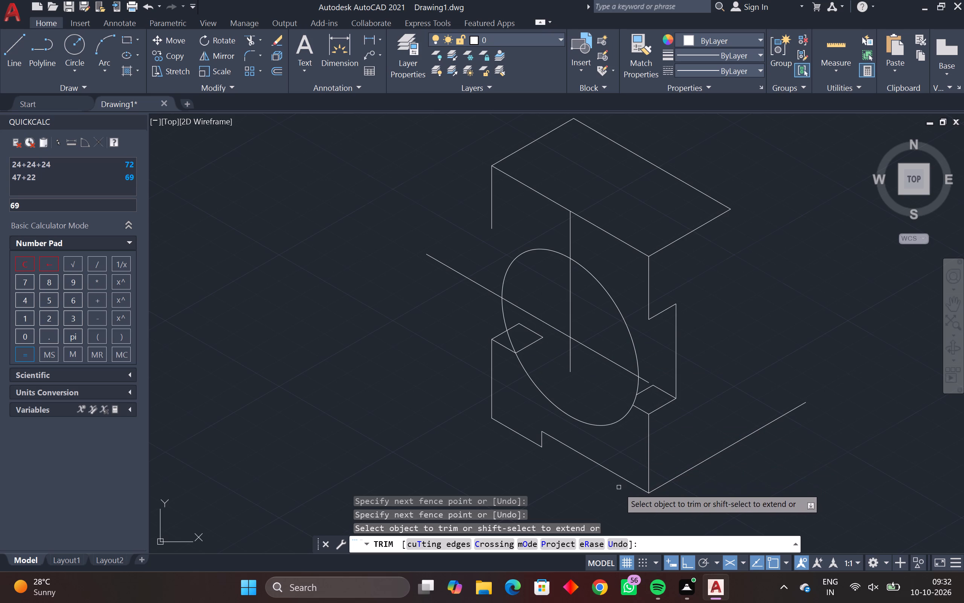
Trim the isocircle between the long 150° line and the ledge's lower line, and remove the ledge line ends inside it and the 12-unit segment.
click(548, 338)
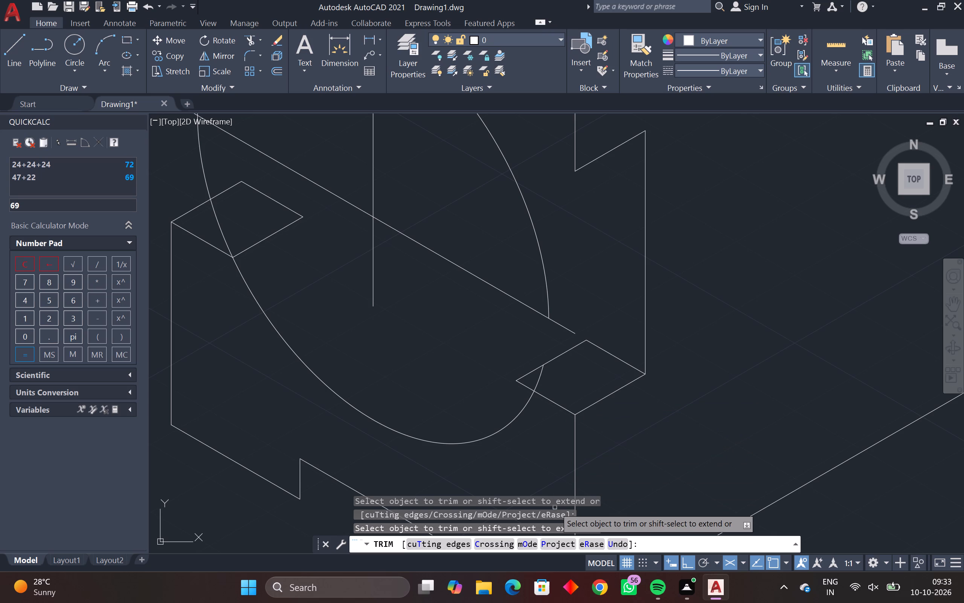
click(529, 387)
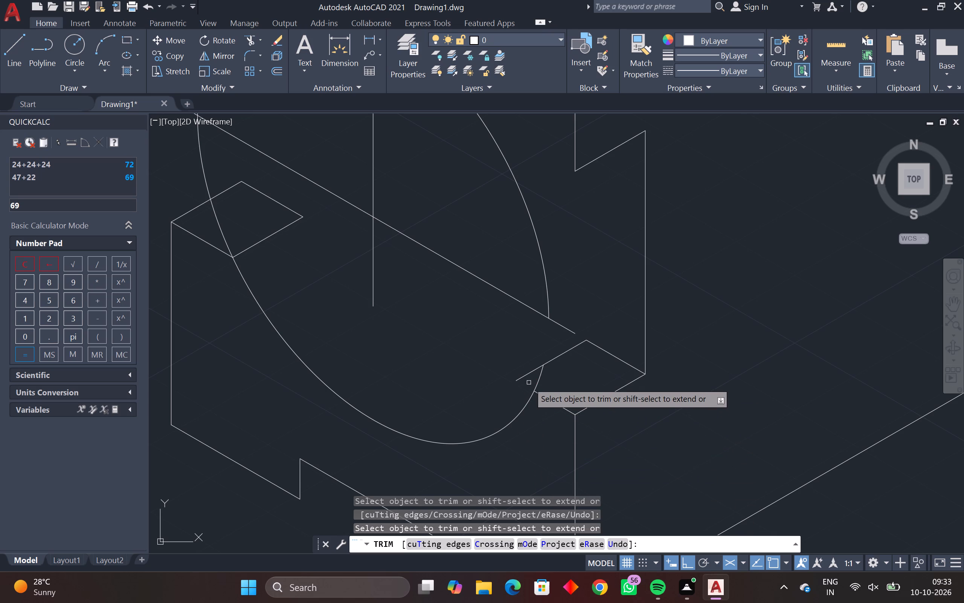
click(529, 372)
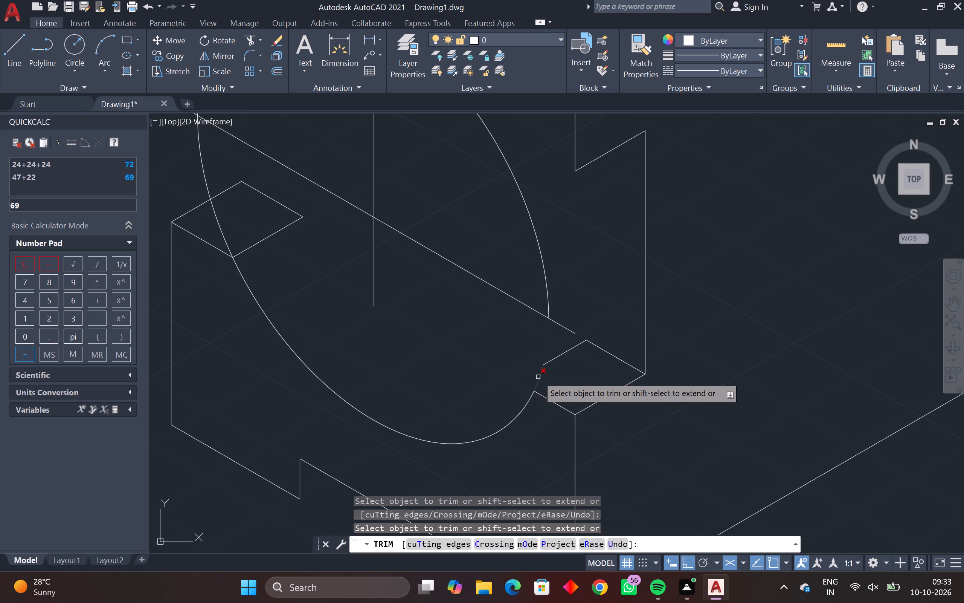
click(538, 377)
click(562, 355)
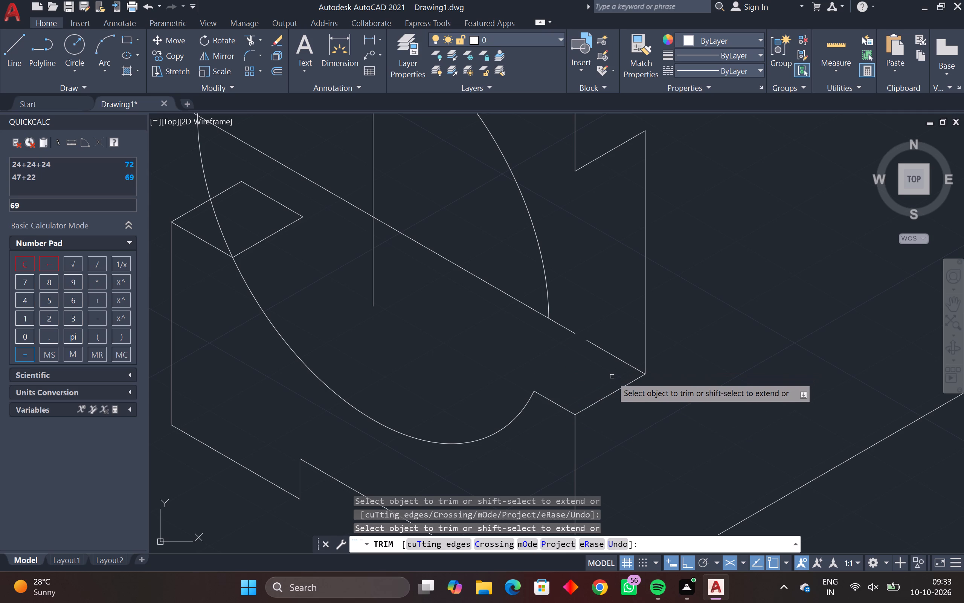
key(Escape)
key(Escape)
Draw a line along 30° from where the ledge's lower line meets the isocircle, crossing the ledge's back edge and the outline's vertical edge.
key(l)
key(space)
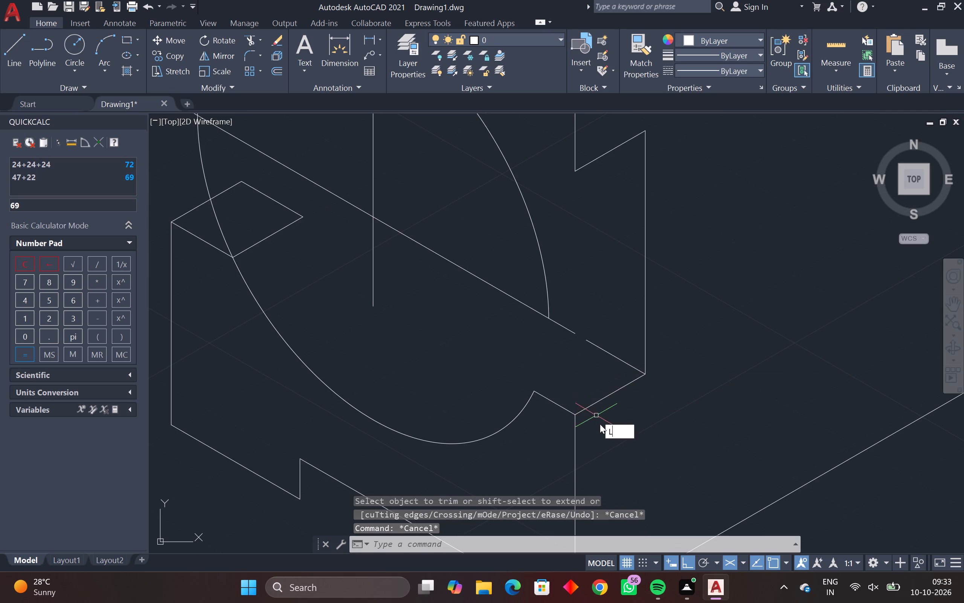
click(536, 390)
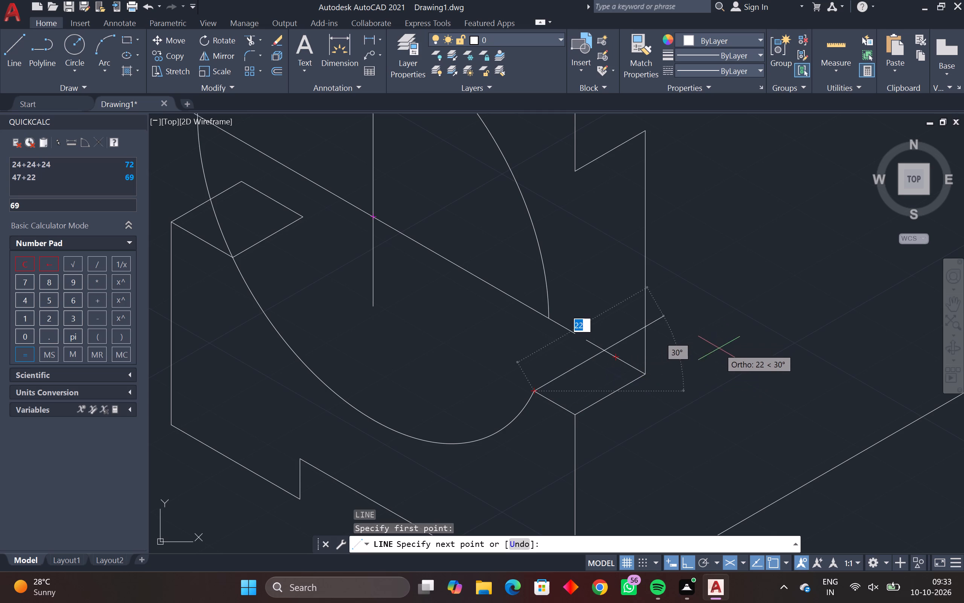
click(723, 370)
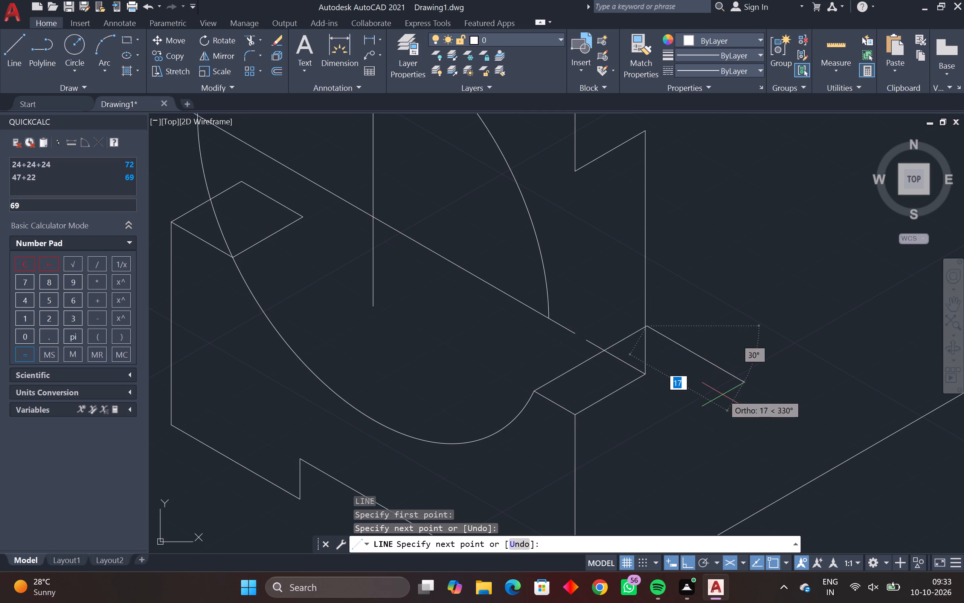
key(Escape)
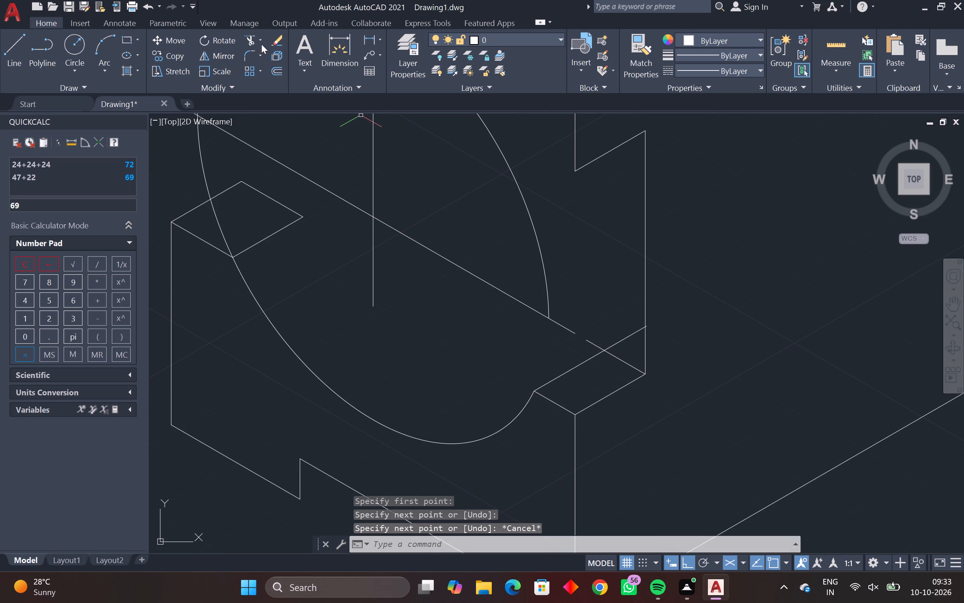
Trim the overhangs where the new 30° line crosses the ledge's back edge, including the stub beyond the outline's vertical edge.
click(252, 40)
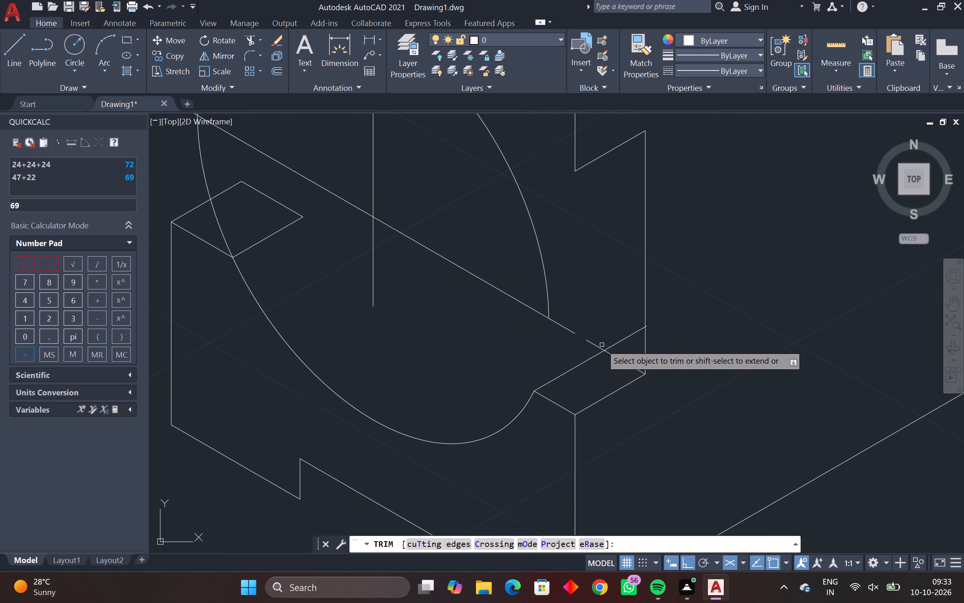
click(596, 342)
click(589, 346)
click(630, 333)
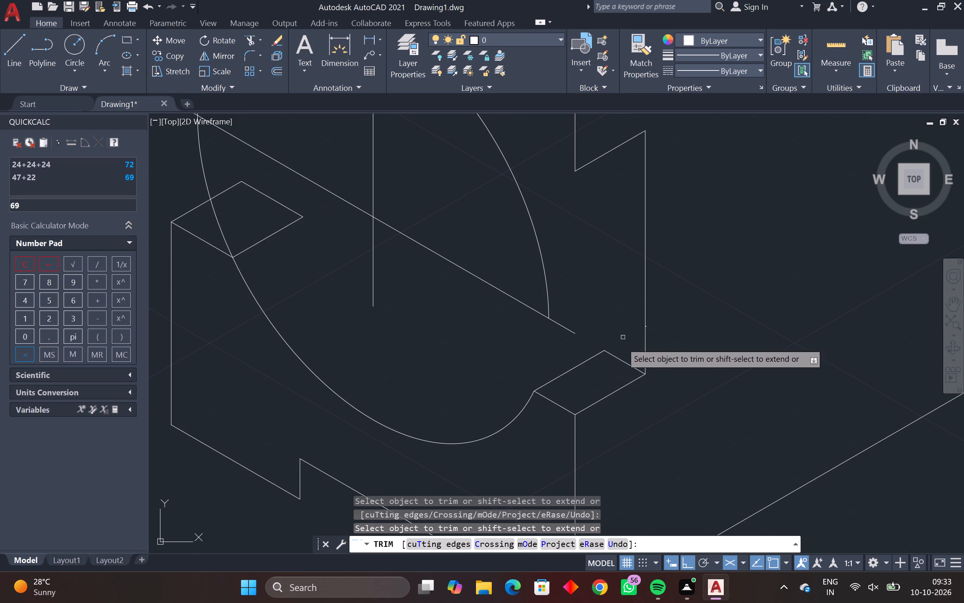
scroll(651, 318, up, 2)
scroll(646, 351, up, 3)
drag(610, 291, 607, 323)
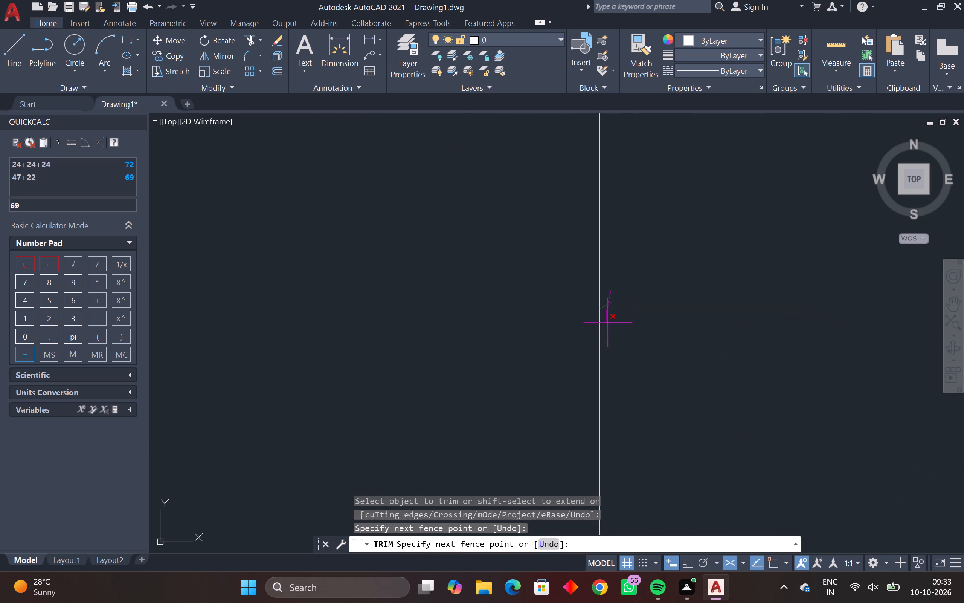
drag(607, 323, 608, 324)
key(Escape)
key(Escape)
key(Escape)
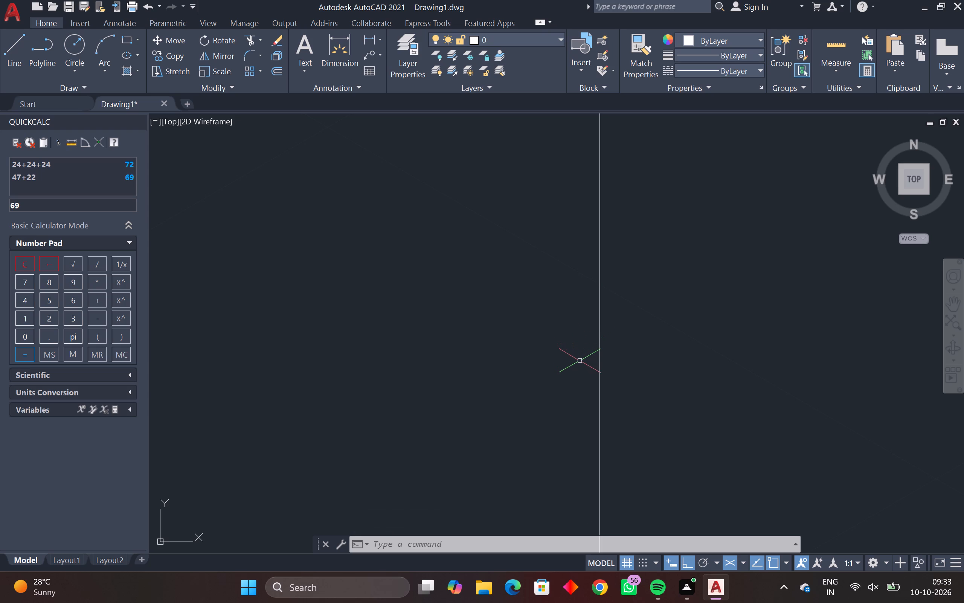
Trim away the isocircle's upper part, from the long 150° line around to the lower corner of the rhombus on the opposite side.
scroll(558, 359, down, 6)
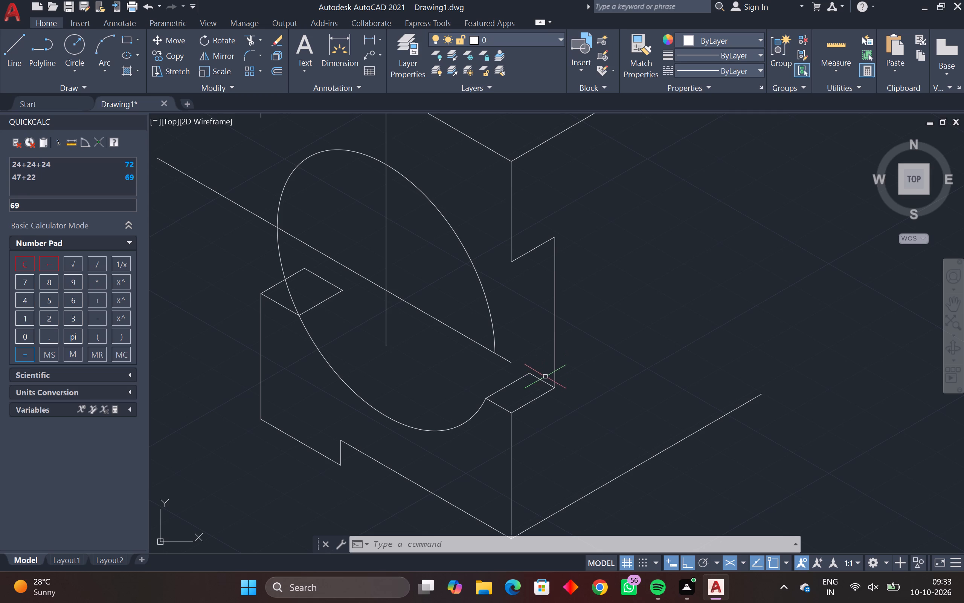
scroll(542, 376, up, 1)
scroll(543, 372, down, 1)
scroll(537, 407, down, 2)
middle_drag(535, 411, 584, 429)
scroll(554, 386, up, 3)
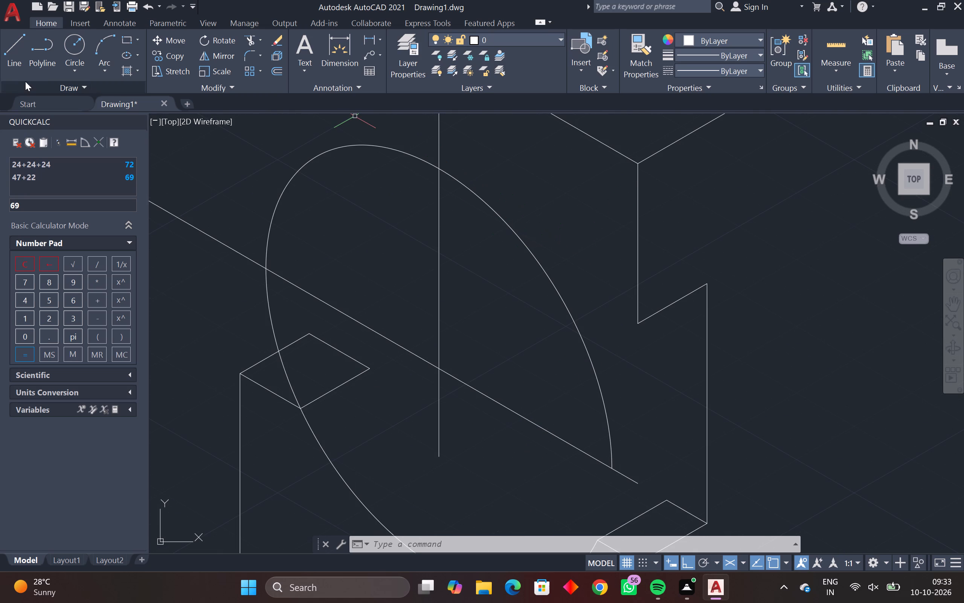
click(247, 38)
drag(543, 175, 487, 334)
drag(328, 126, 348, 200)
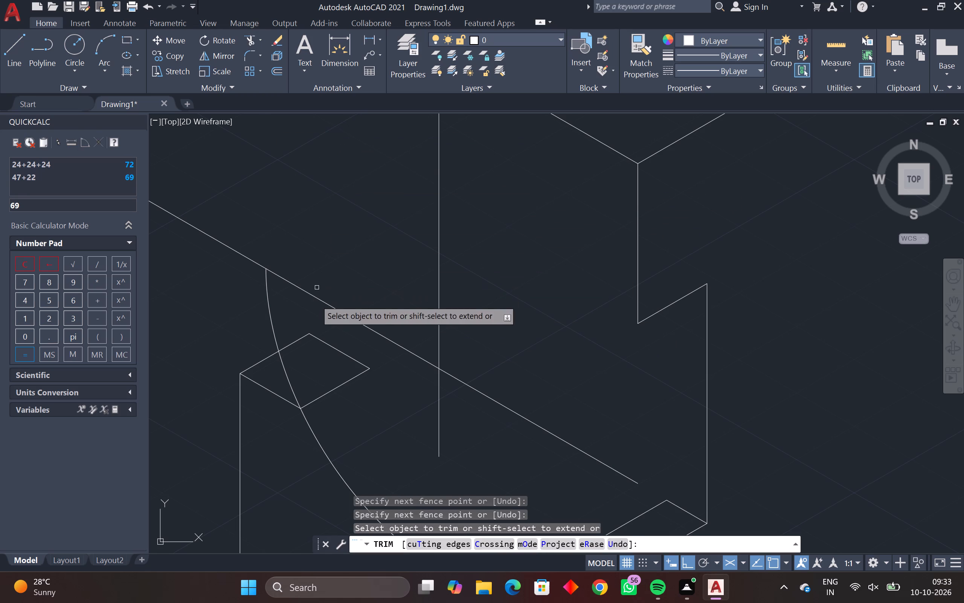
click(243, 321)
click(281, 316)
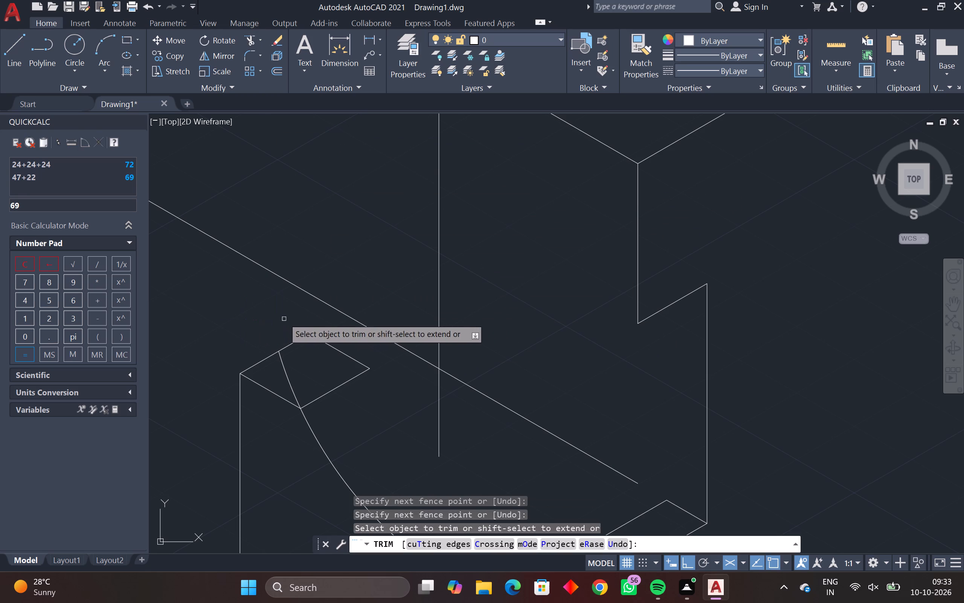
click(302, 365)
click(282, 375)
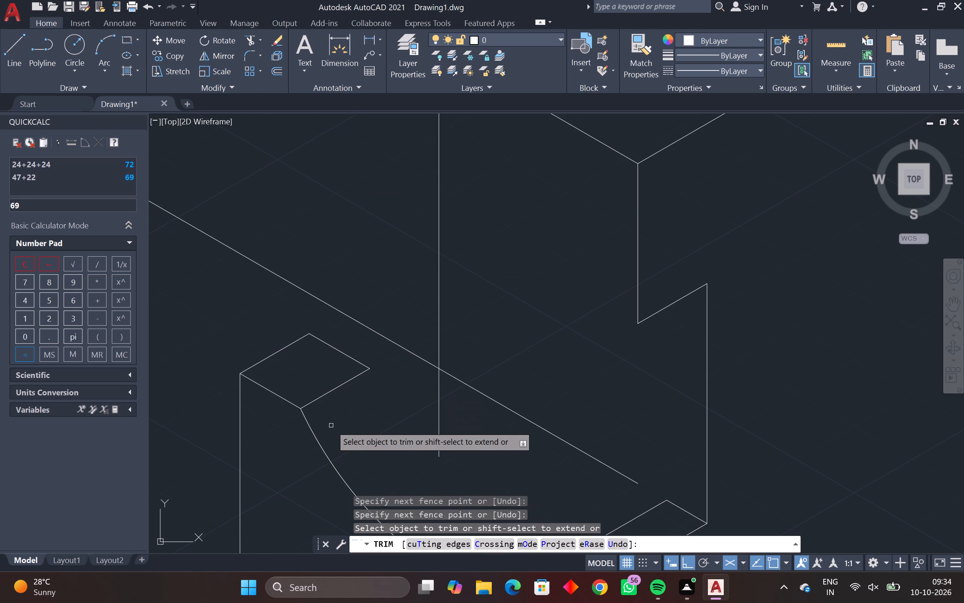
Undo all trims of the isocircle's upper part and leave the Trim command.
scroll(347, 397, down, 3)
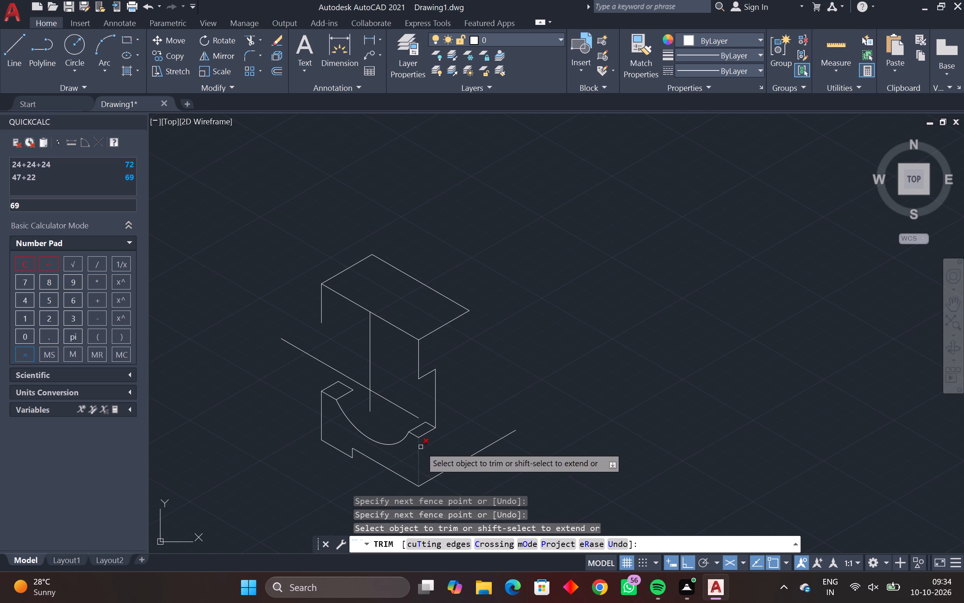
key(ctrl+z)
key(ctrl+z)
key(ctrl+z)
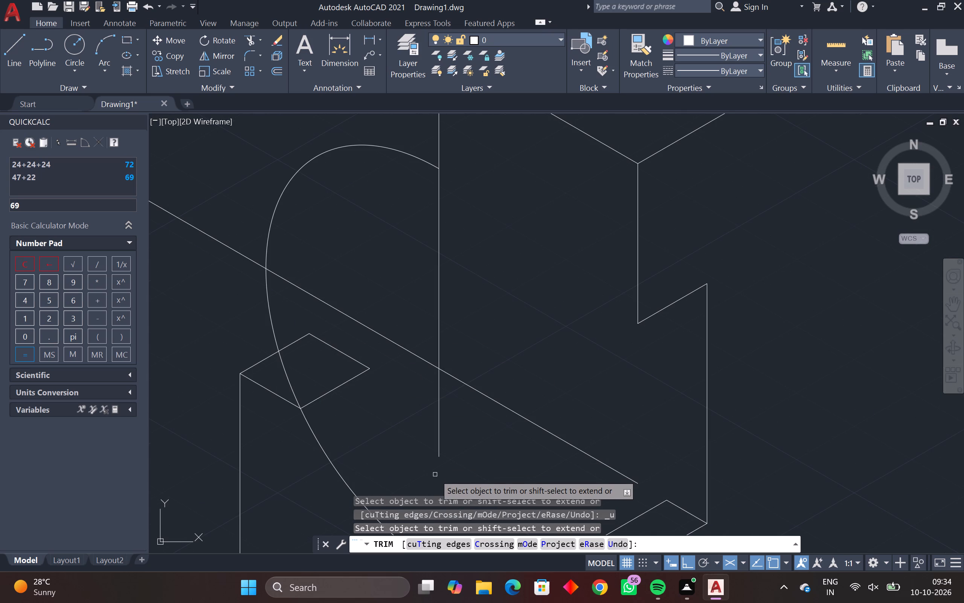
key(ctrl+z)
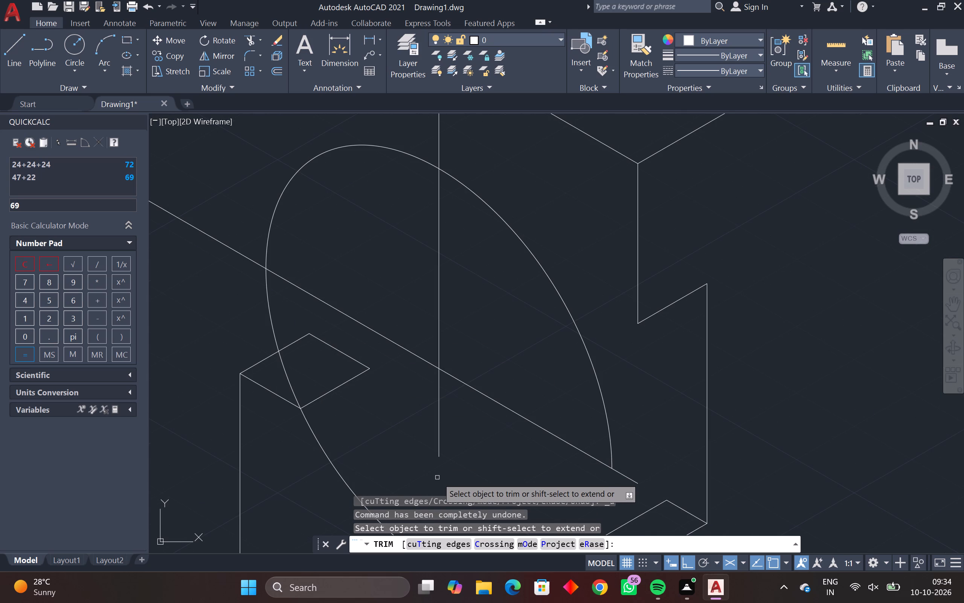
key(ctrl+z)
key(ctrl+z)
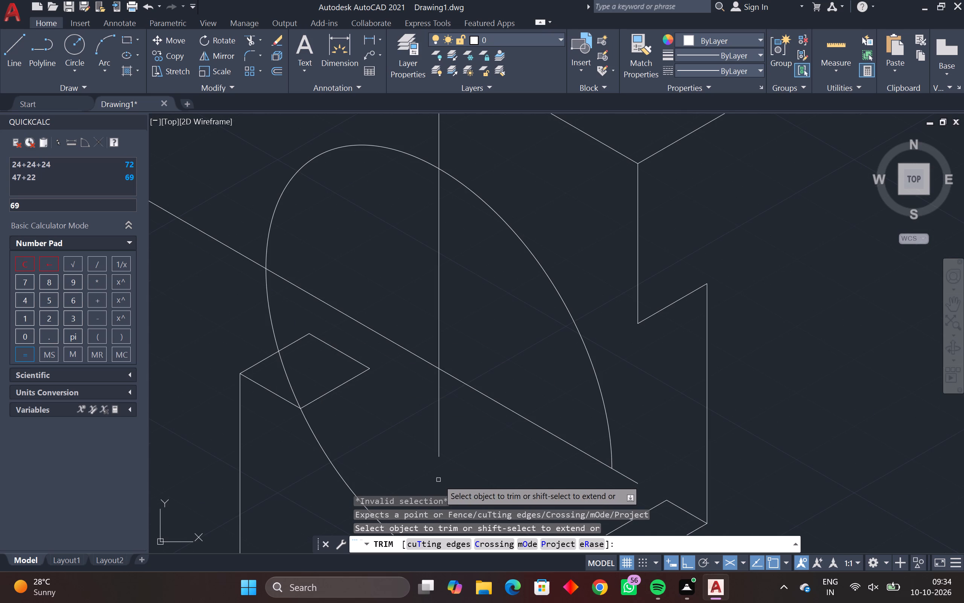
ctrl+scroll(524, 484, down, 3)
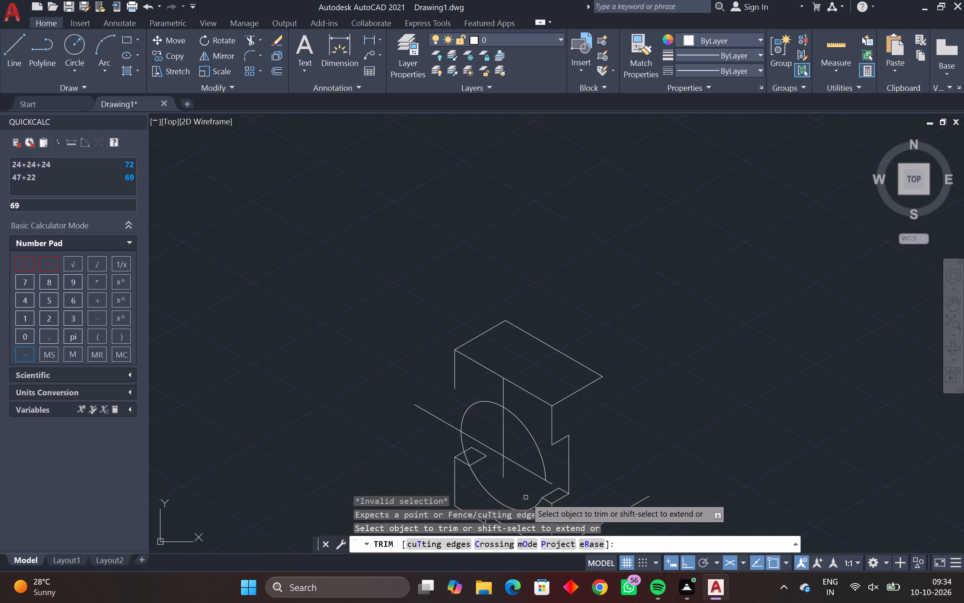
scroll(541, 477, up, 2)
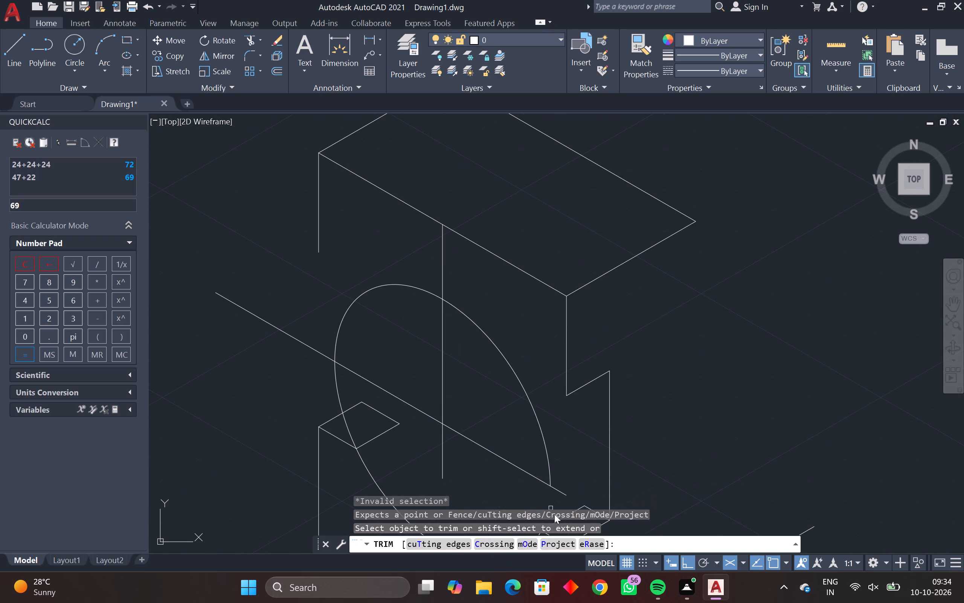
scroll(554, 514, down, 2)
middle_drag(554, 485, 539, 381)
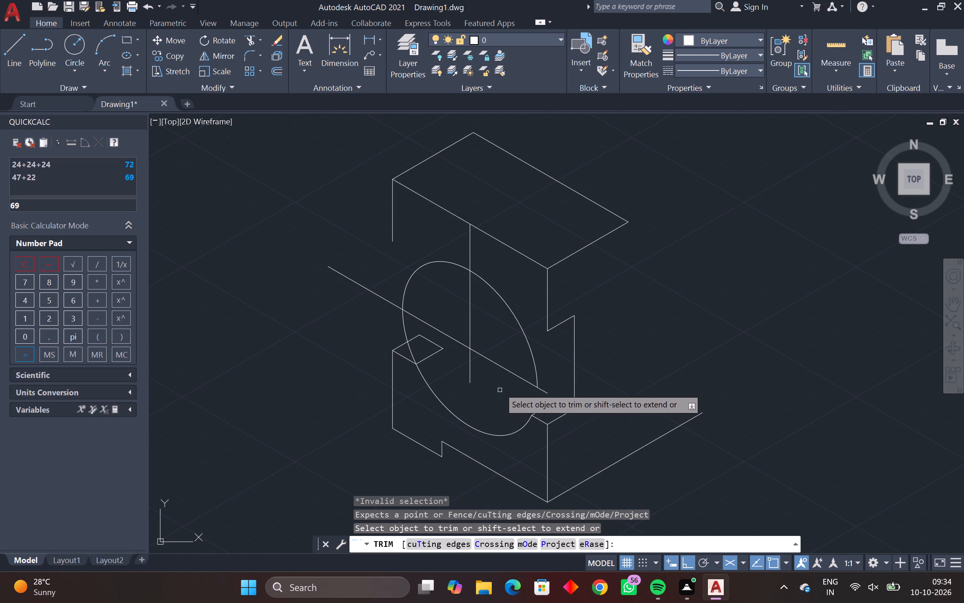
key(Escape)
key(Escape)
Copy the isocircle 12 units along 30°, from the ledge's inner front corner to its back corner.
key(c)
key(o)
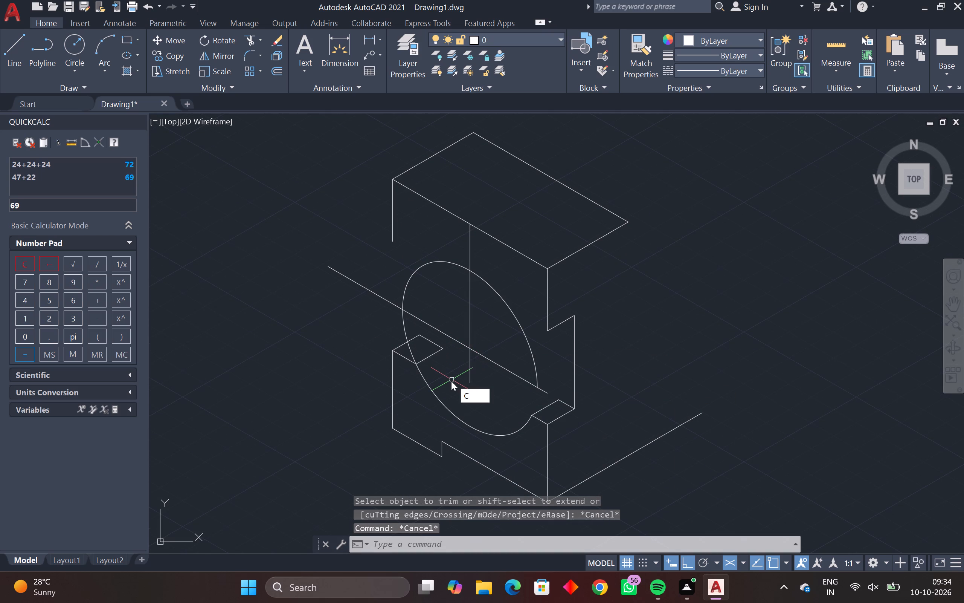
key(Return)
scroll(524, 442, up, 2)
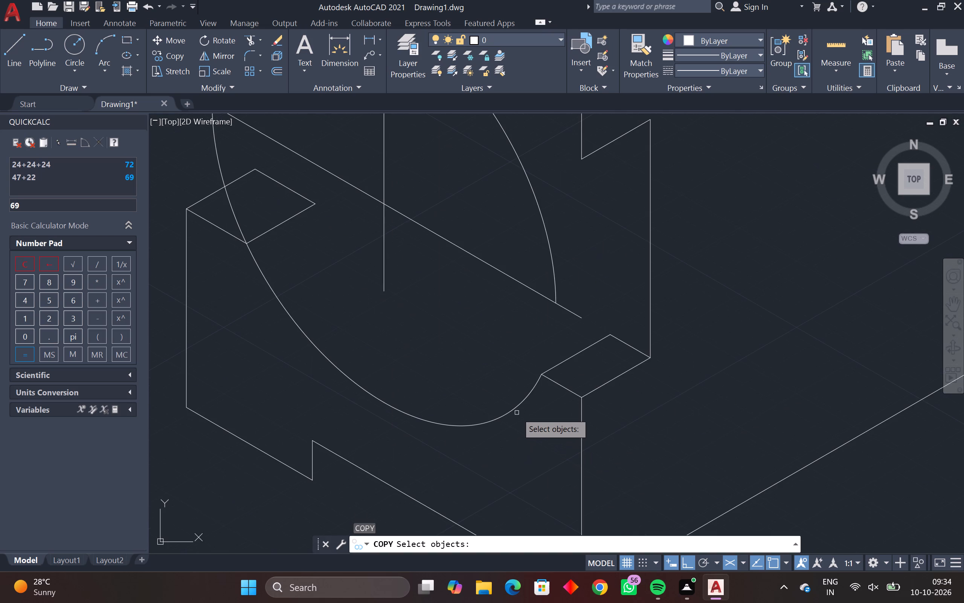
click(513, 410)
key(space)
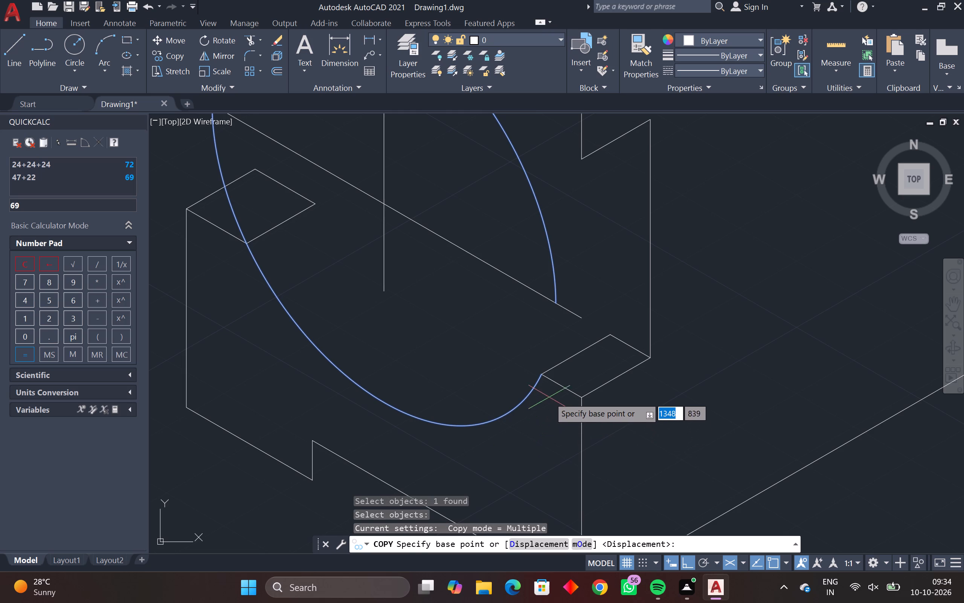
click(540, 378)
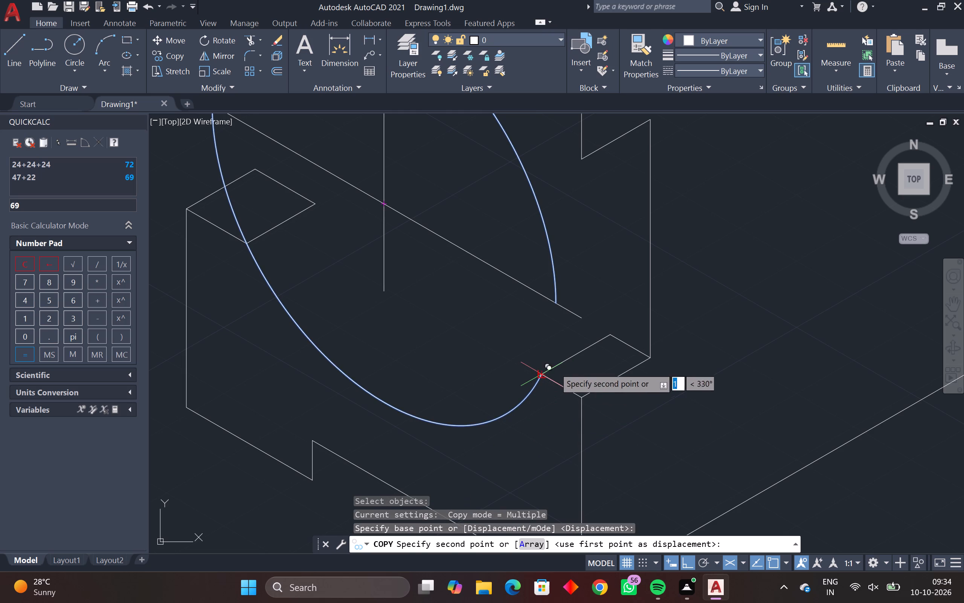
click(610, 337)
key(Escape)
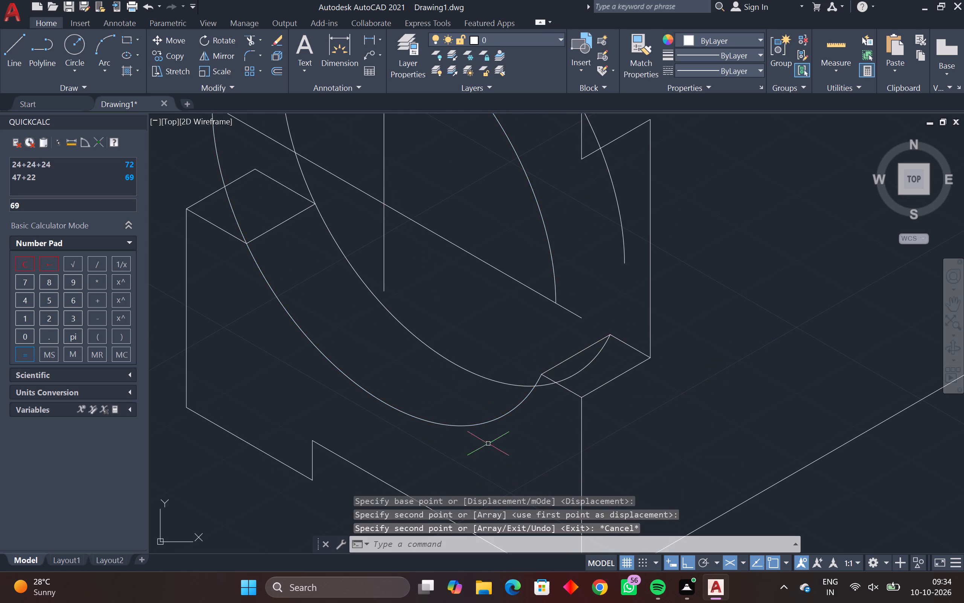
Examine how the isocircle and its copy line up with the rhombus, the ledge and the outline.
scroll(598, 286, up, 4)
scroll(527, 302, down, 4)
scroll(463, 414, down, 2)
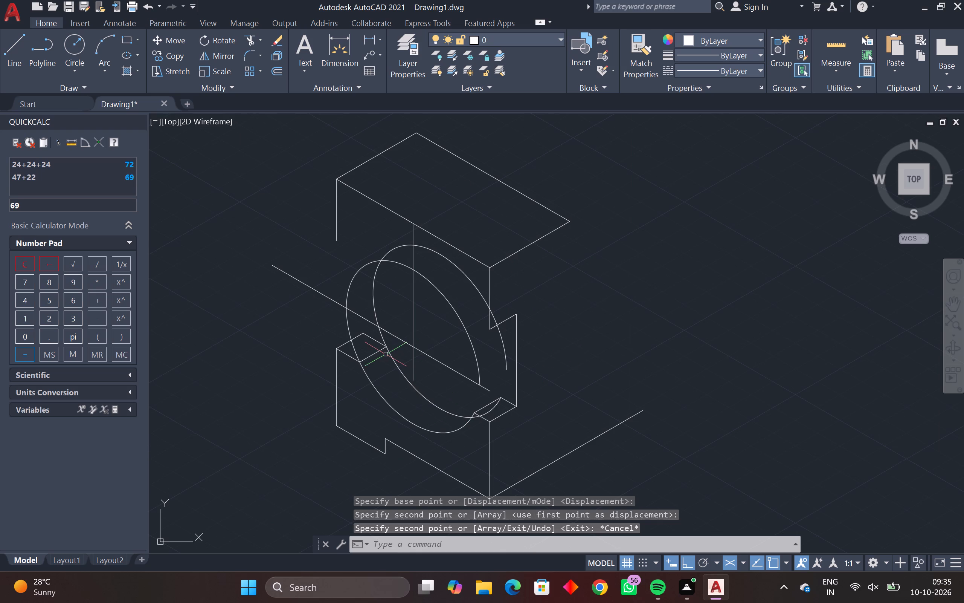
scroll(385, 355, down, 1)
middle_drag(390, 365, 410, 415)
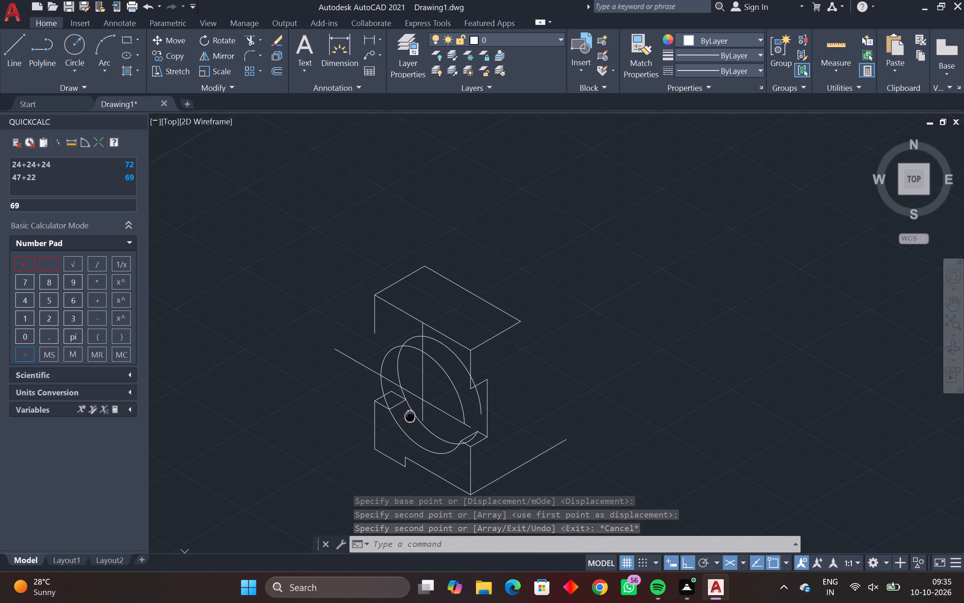
middle_drag(410, 415, 422, 437)
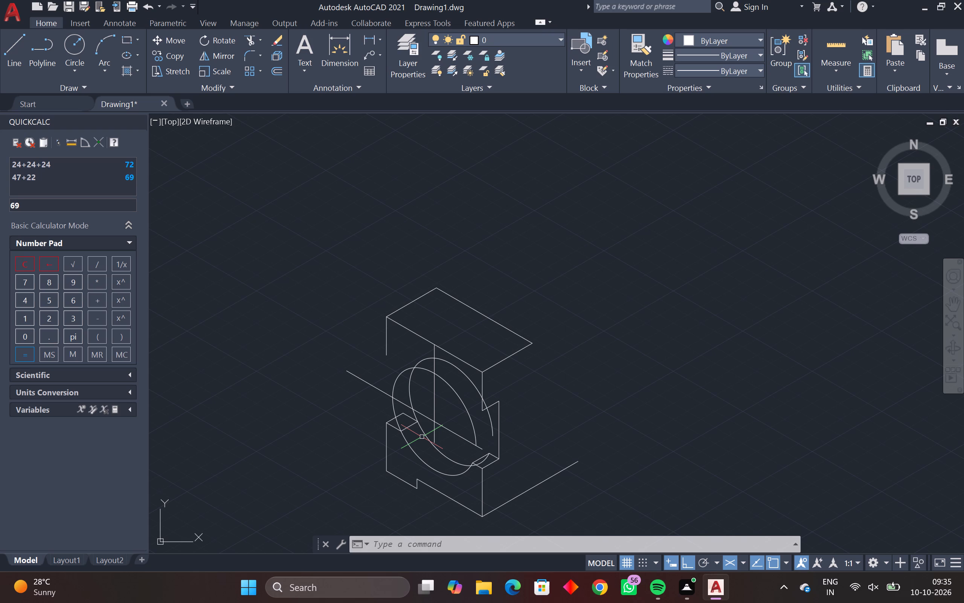
scroll(422, 437, up, 4)
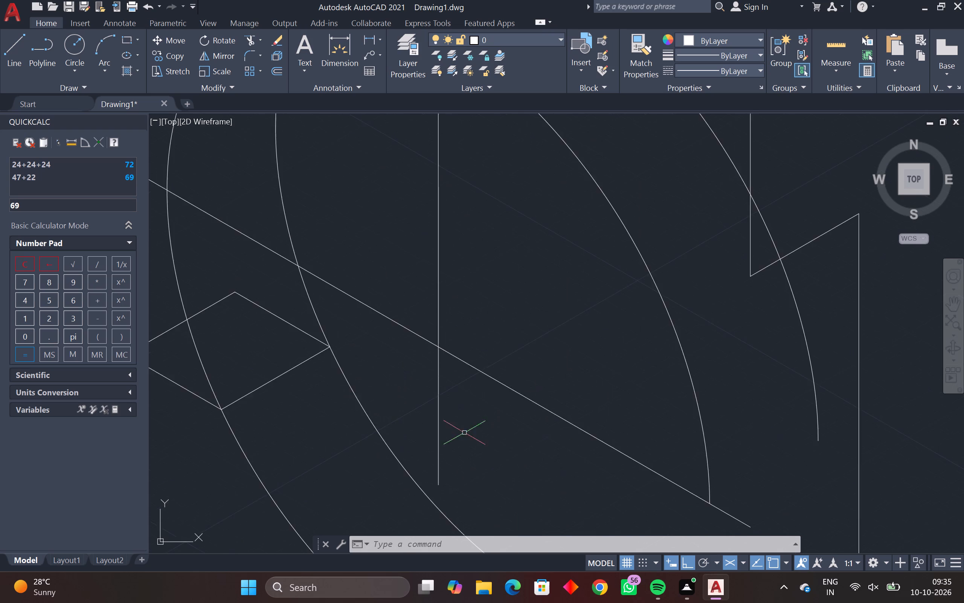
scroll(481, 441, up, 4)
scroll(488, 439, down, 6)
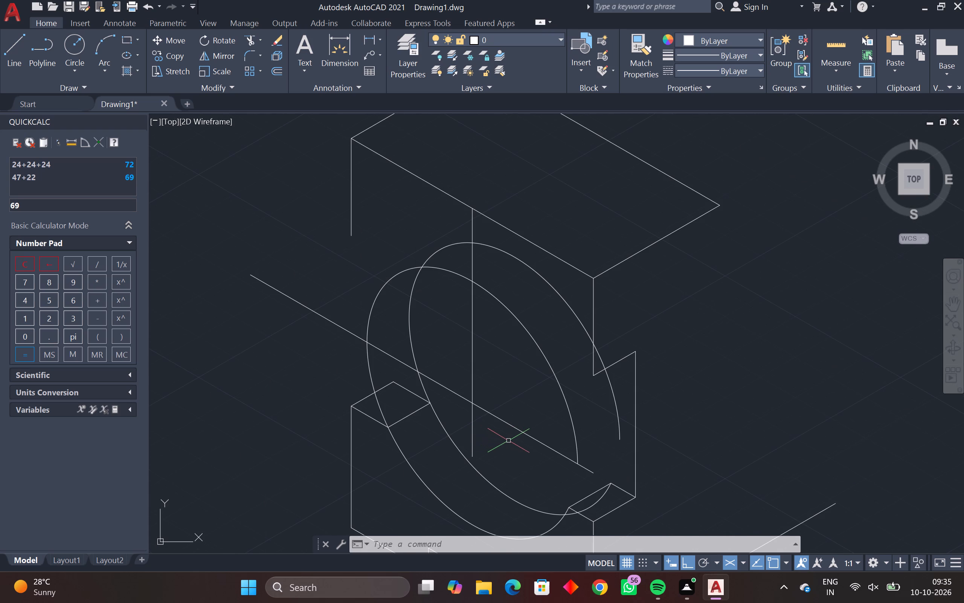
scroll(513, 435, down, 4)
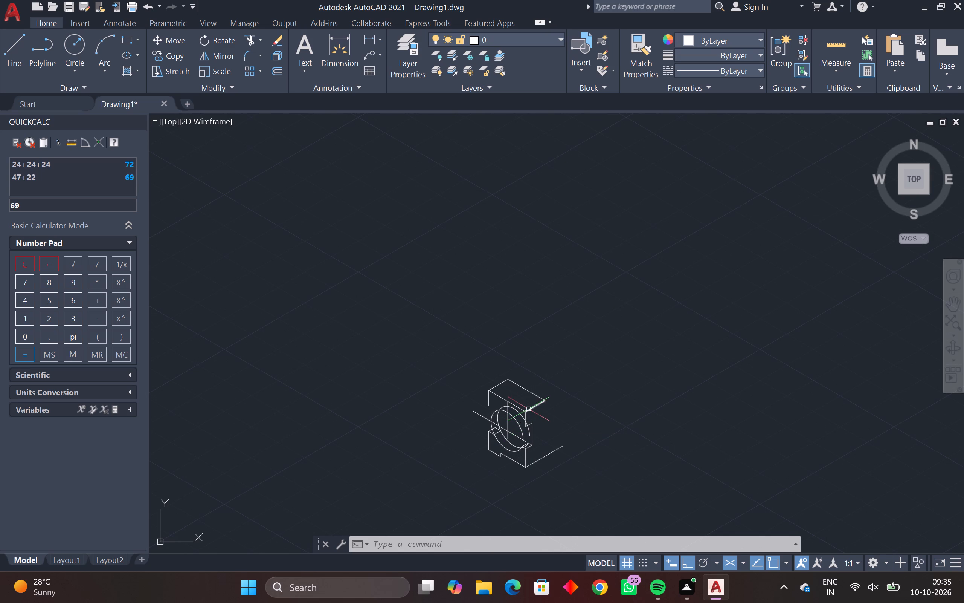
scroll(529, 407, up, 3)
scroll(482, 474, down, 3)
middle_drag(476, 479, 506, 432)
scroll(506, 432, up, 5)
scroll(506, 432, down, 2)
middle_drag(506, 432, 531, 380)
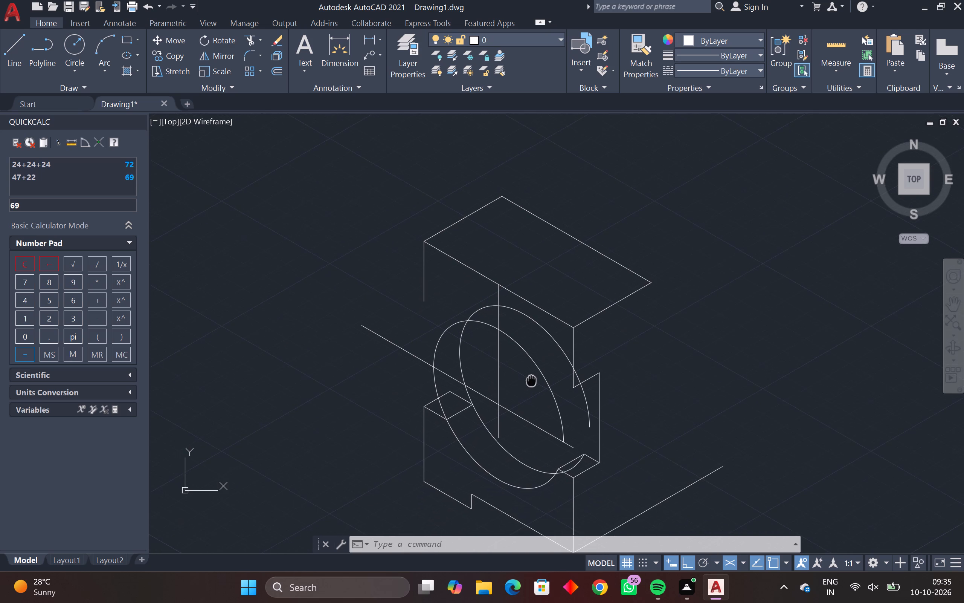
middle_drag(531, 380, 586, 390)
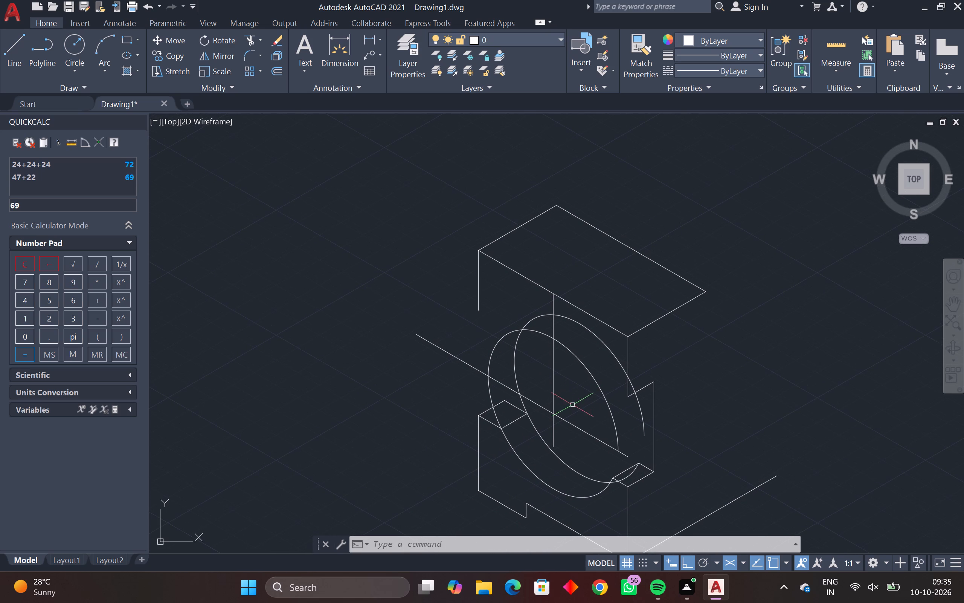
middle_drag(569, 422, 584, 408)
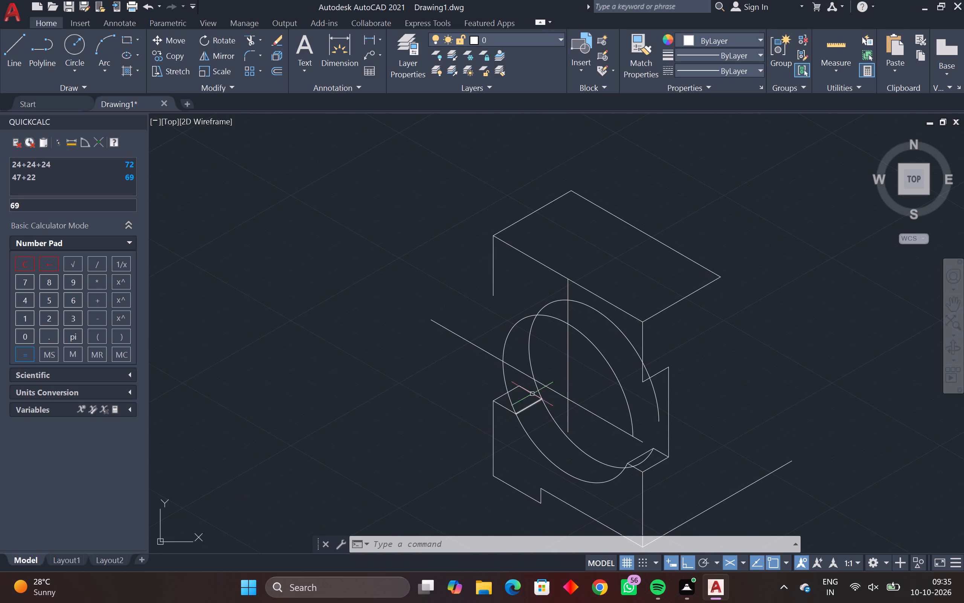
Erase both the original isocircle and its offset copy.
drag(545, 337, 489, 309)
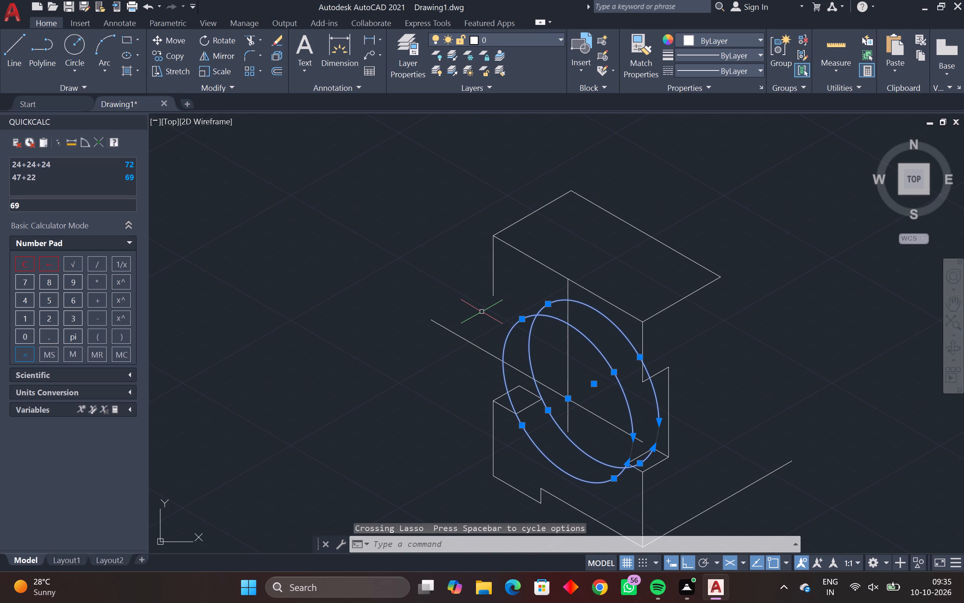
key(Delete)
Erase the three inner lines of the ledge opposite the rhombus, keeping the outline's 30° edge.
scroll(642, 451, up, 2)
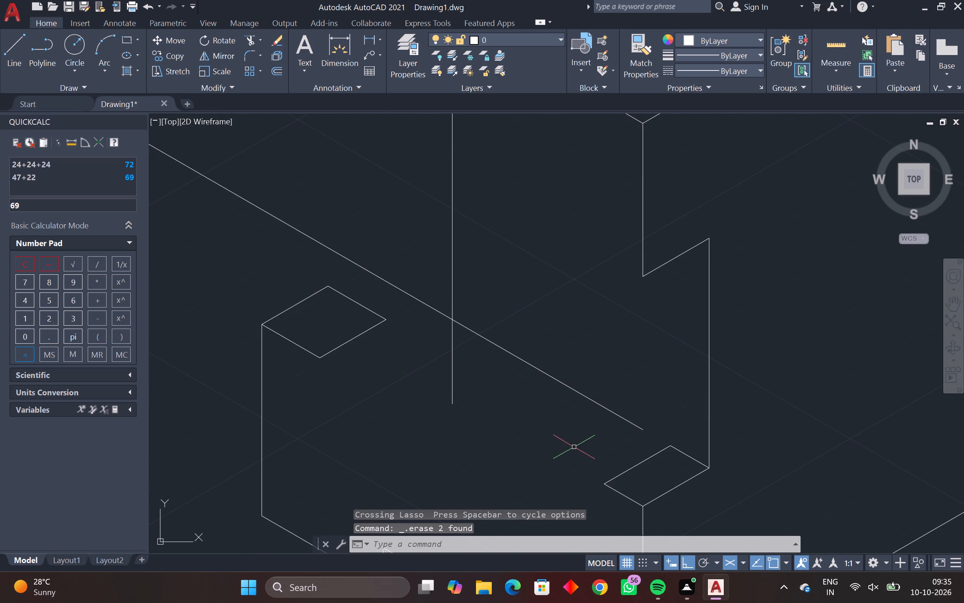
drag(691, 441, 589, 500)
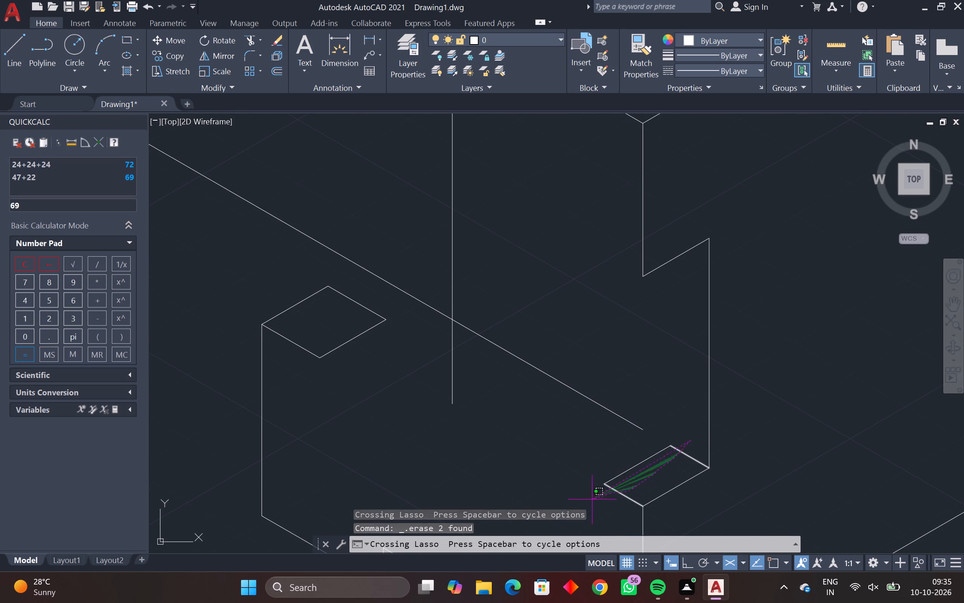
drag(589, 500, 587, 501)
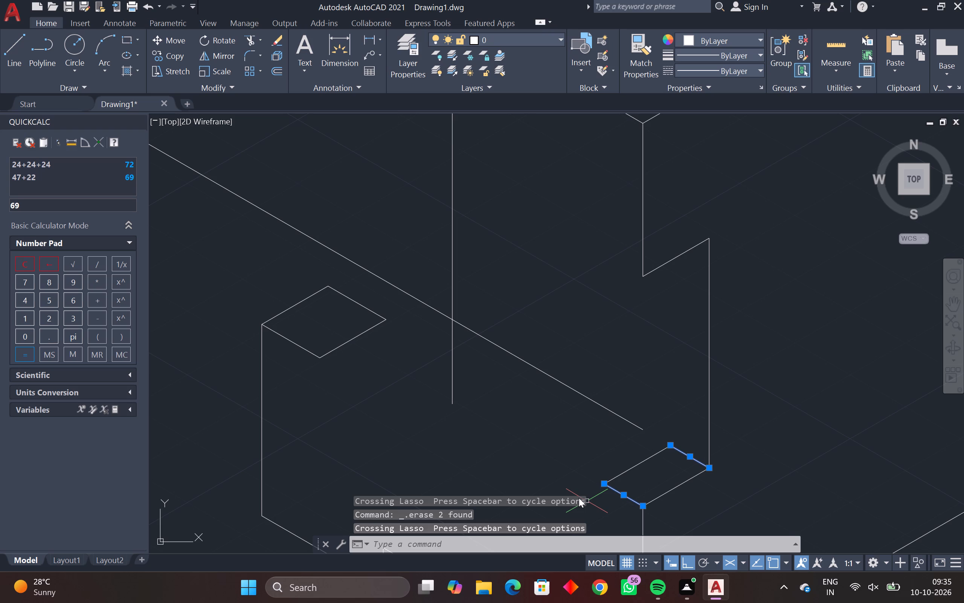
drag(632, 476, 631, 476)
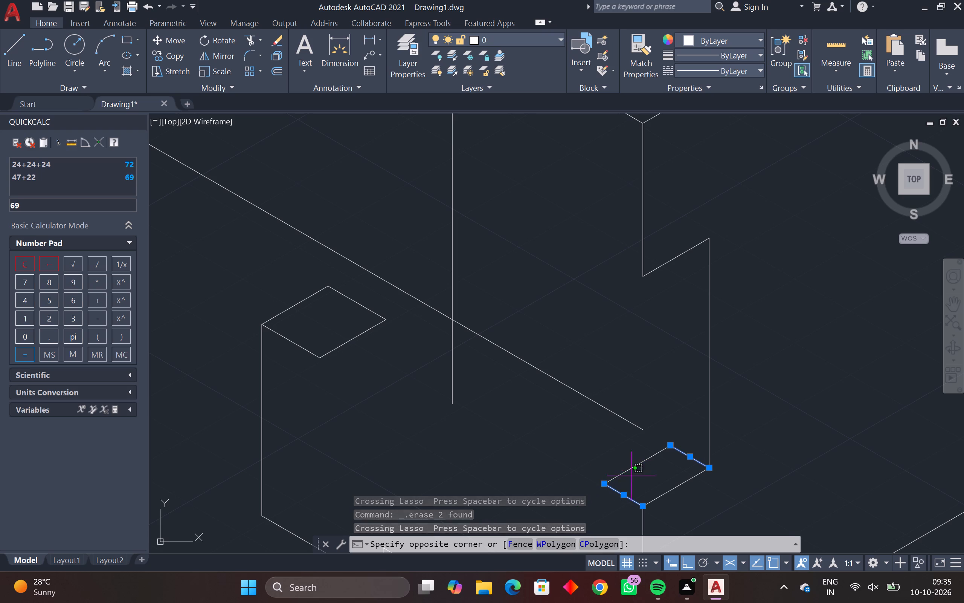
drag(631, 476, 599, 467)
click(583, 475)
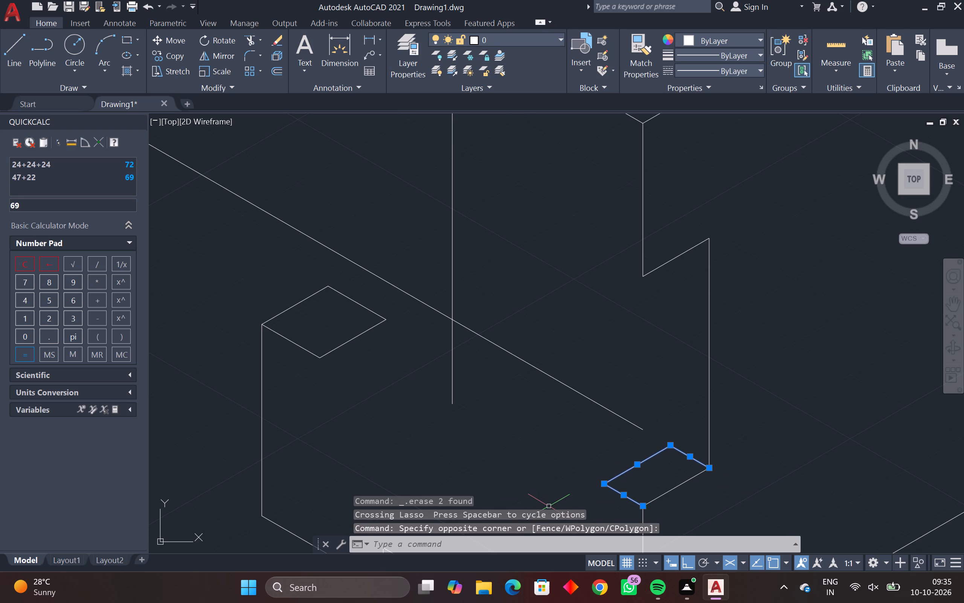
key(Delete)
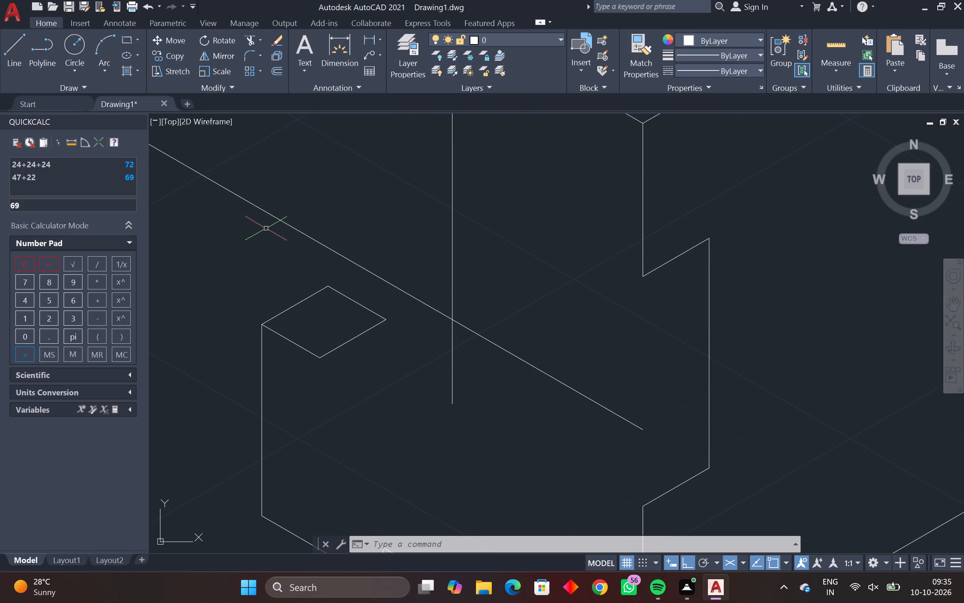
Copy the rhombus's four edges from its lower corner to the outline's front corner, where the 30° edge meets the vertical edge.
click(327, 41)
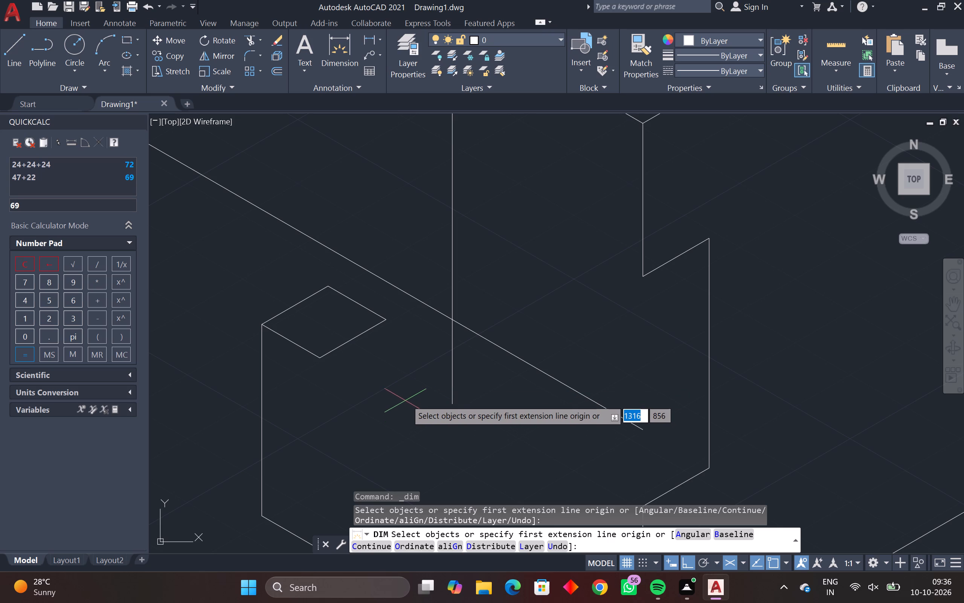
key(Escape)
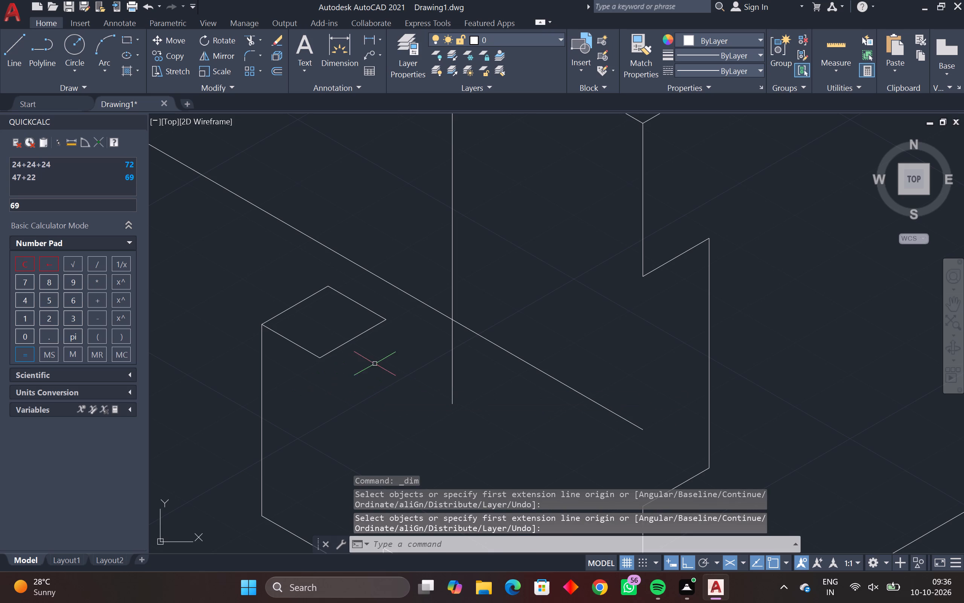
drag(375, 364, 241, 316)
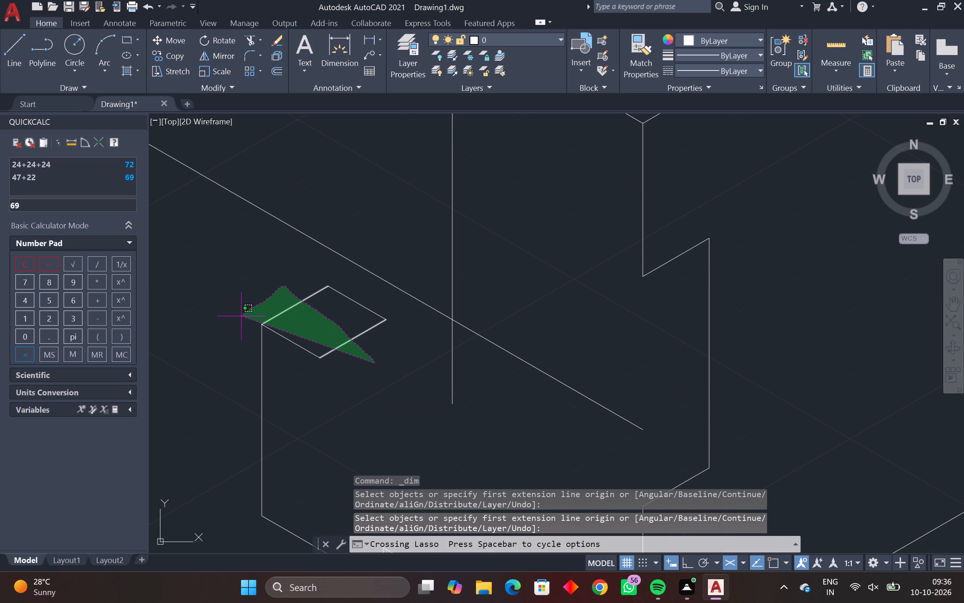
drag(241, 316, 248, 317)
drag(302, 328, 285, 360)
click(276, 357)
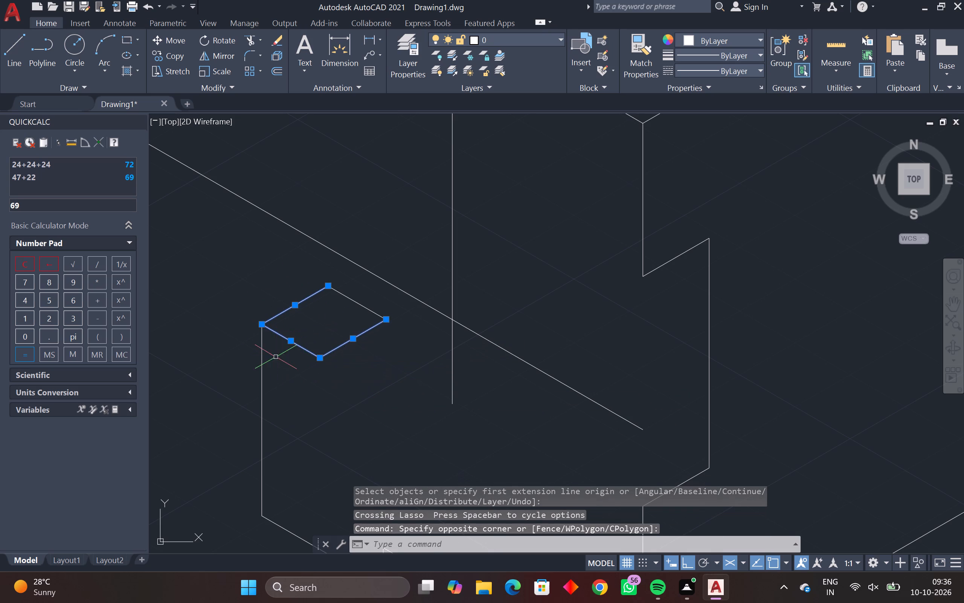
drag(368, 299, 337, 329)
click(331, 329)
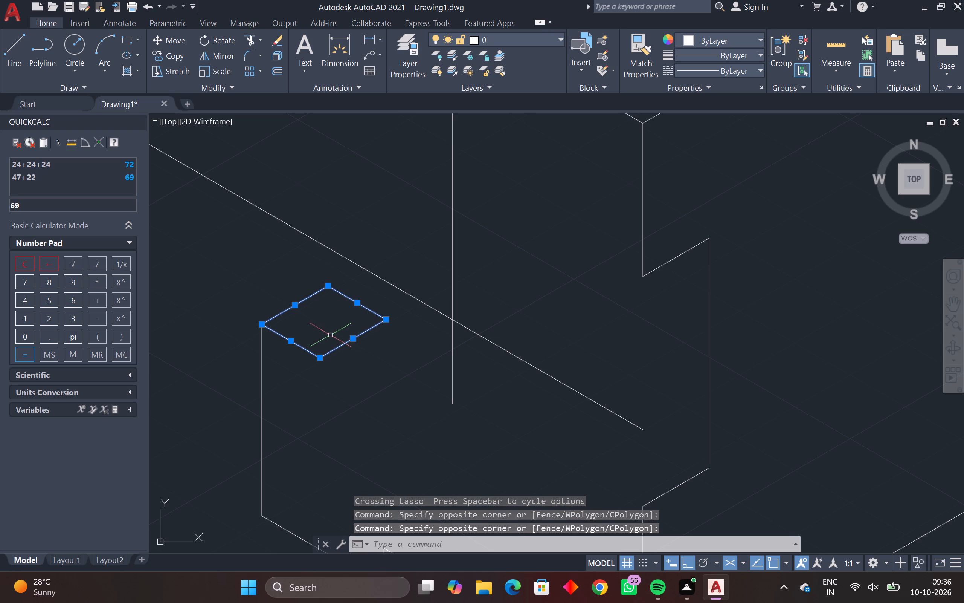
key(c)
key(o)
key(Return)
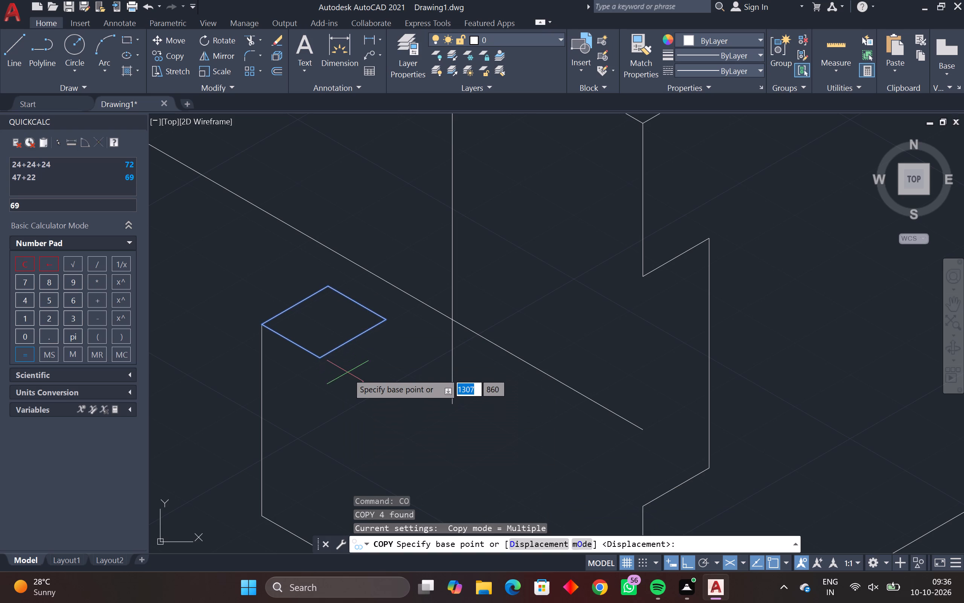
key(m)
key(space)
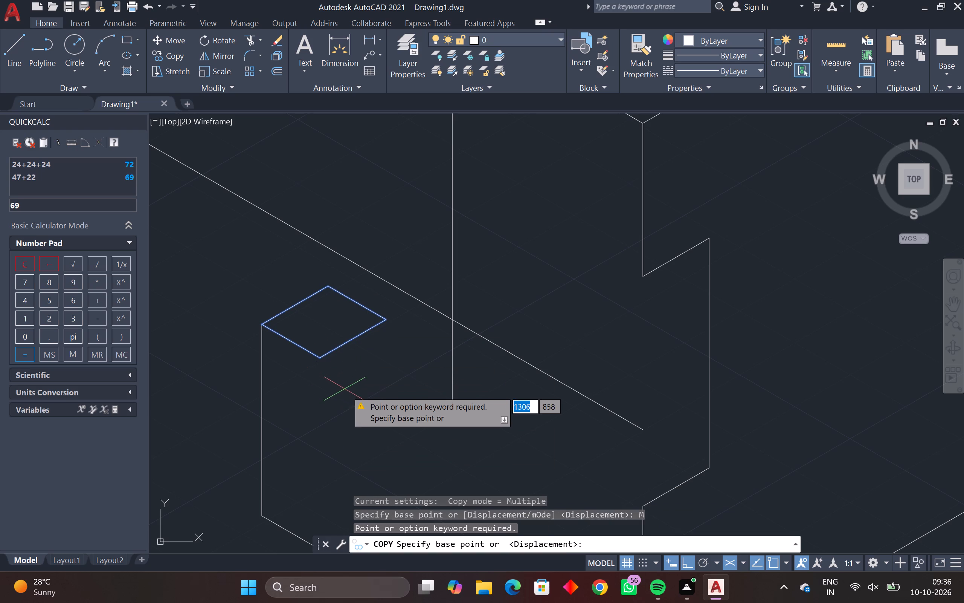
click(317, 360)
scroll(461, 475, down, 2)
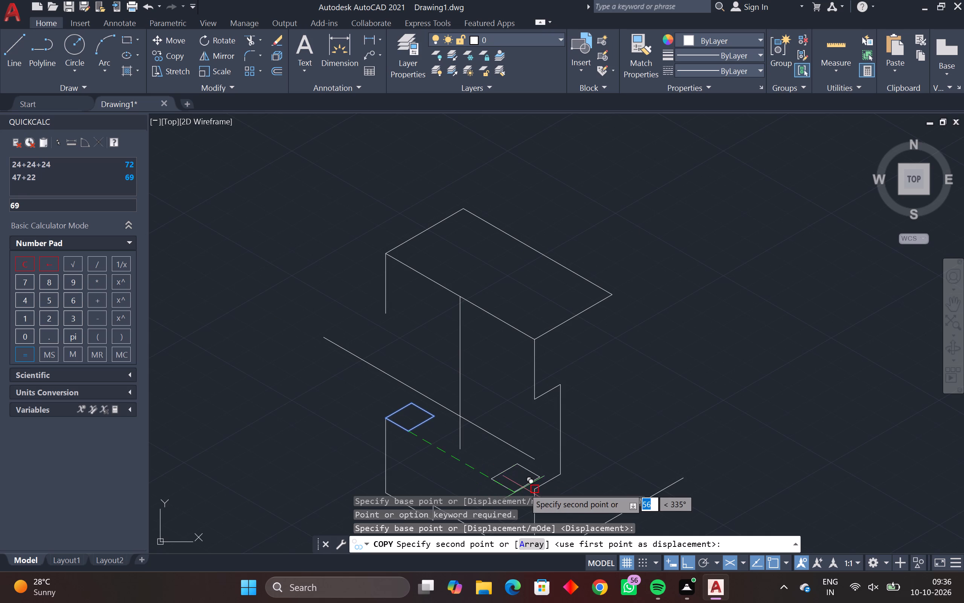
scroll(524, 488, up, 2)
middle_drag(525, 488, 553, 436)
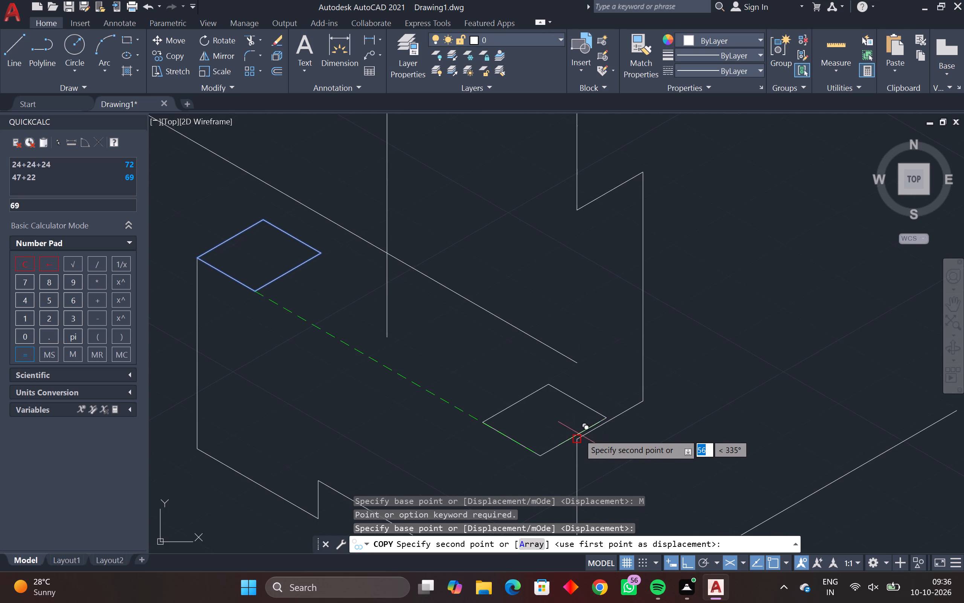
click(575, 440)
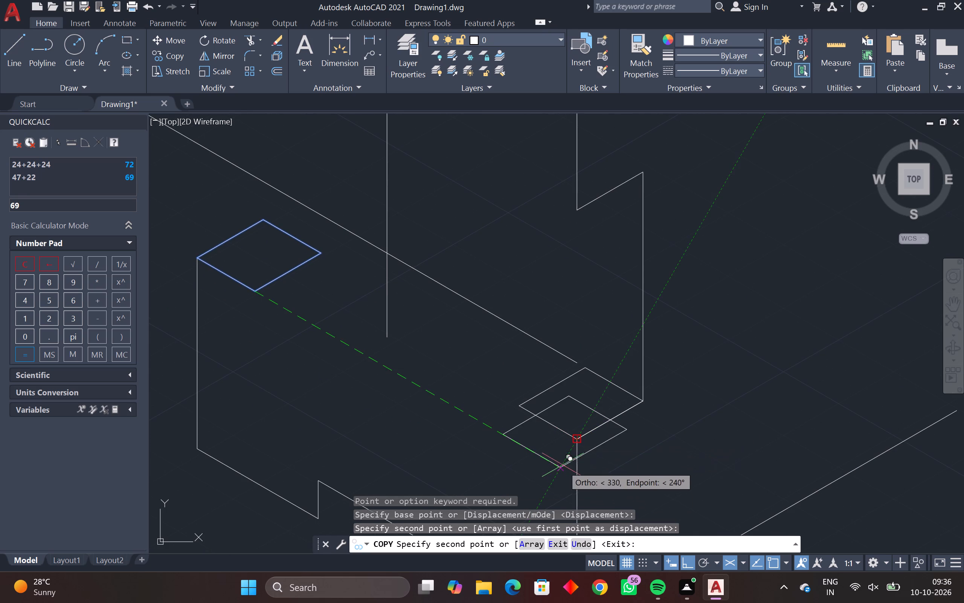
key(Escape)
key(Escape)
Trim away the duplicate line along the copied rhombus's front 30° edge and leave the Trim command.
scroll(606, 425, up, 7)
scroll(607, 439, down, 2)
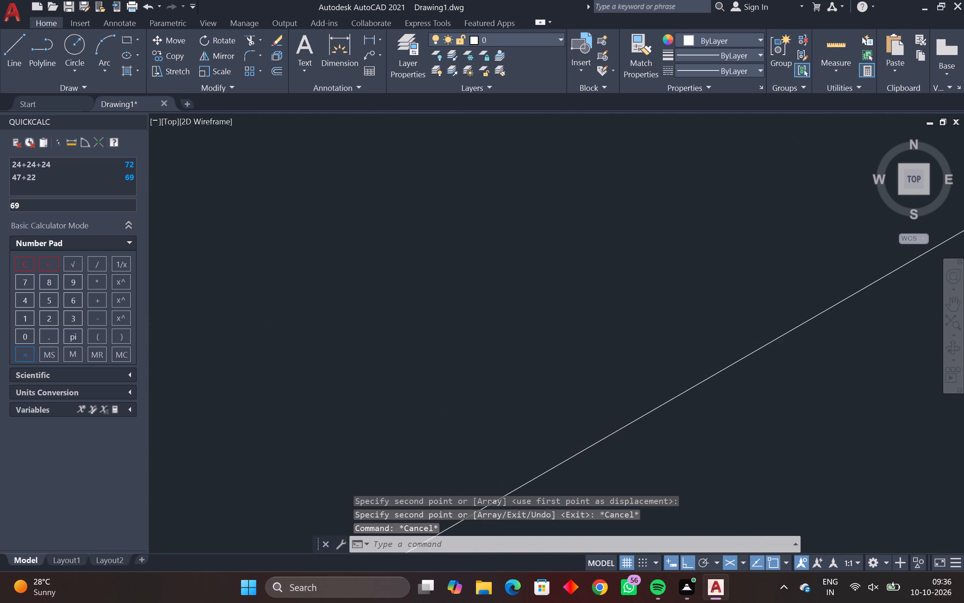
scroll(388, 337, down, 1)
scroll(367, 301, down, 2)
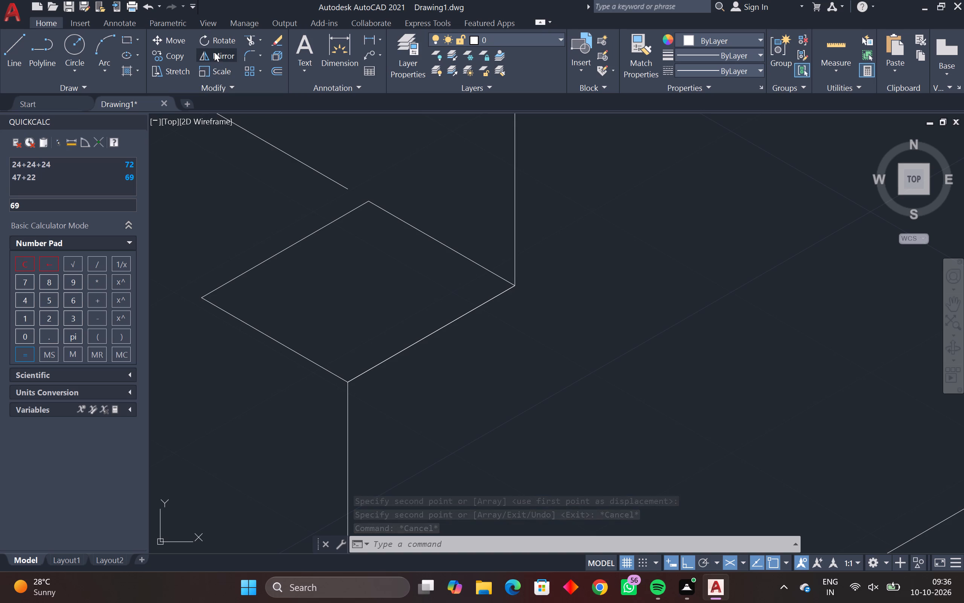
click(251, 41)
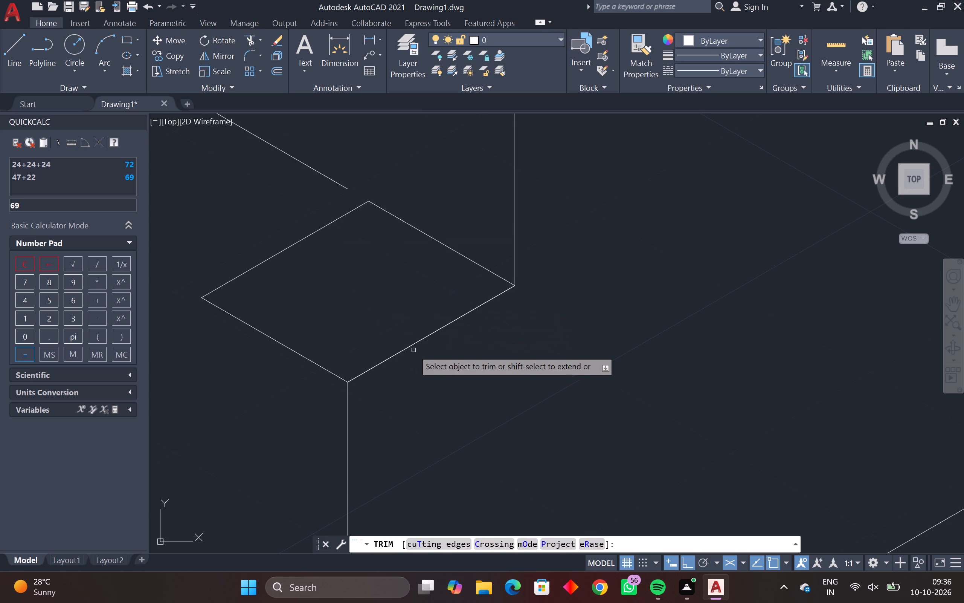
click(413, 346)
key(Escape)
key(Escape)
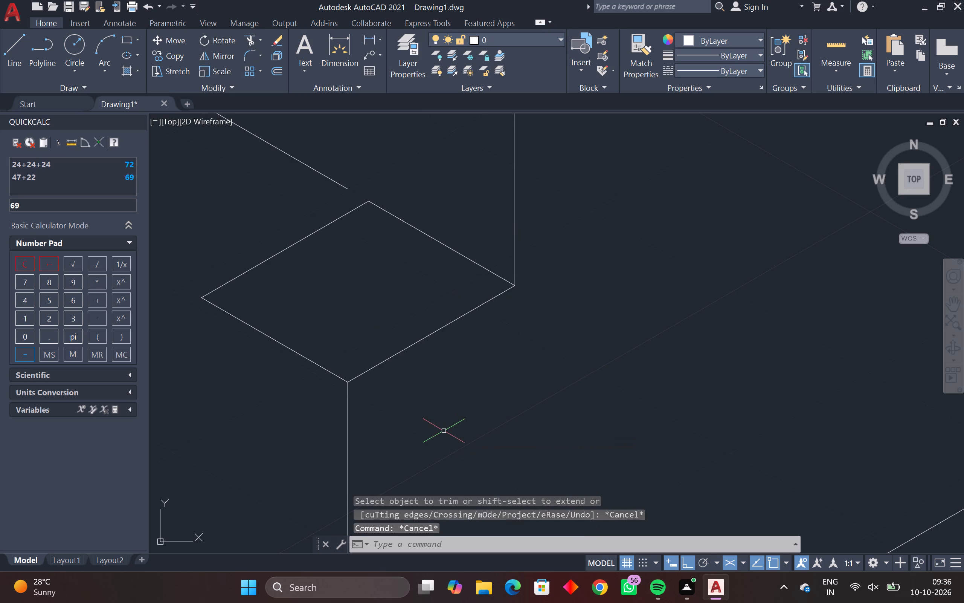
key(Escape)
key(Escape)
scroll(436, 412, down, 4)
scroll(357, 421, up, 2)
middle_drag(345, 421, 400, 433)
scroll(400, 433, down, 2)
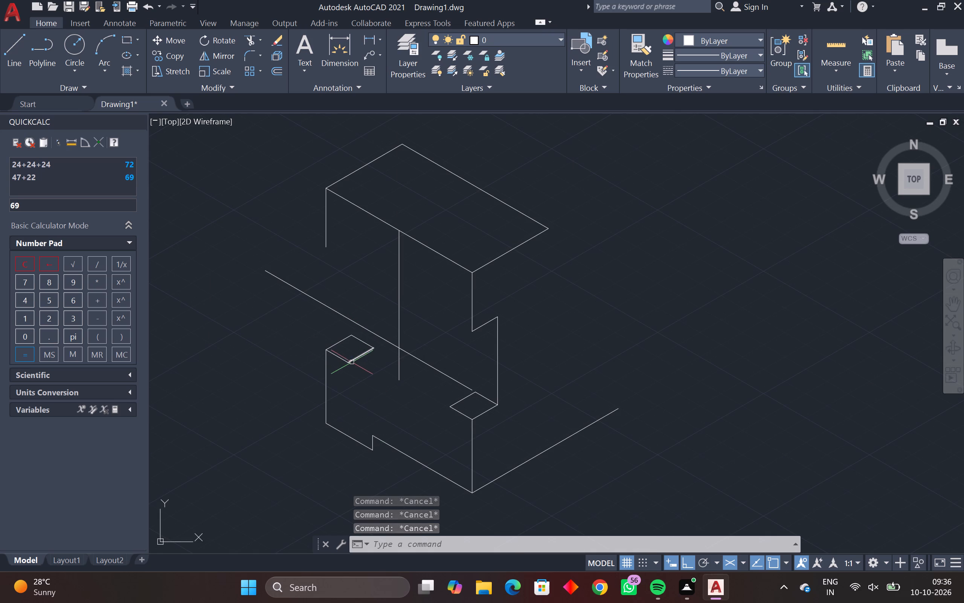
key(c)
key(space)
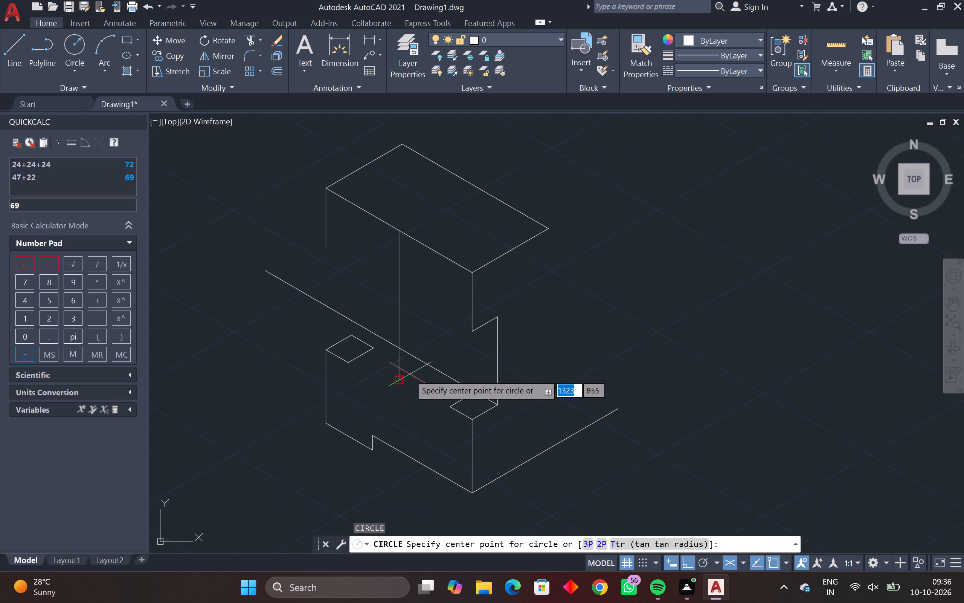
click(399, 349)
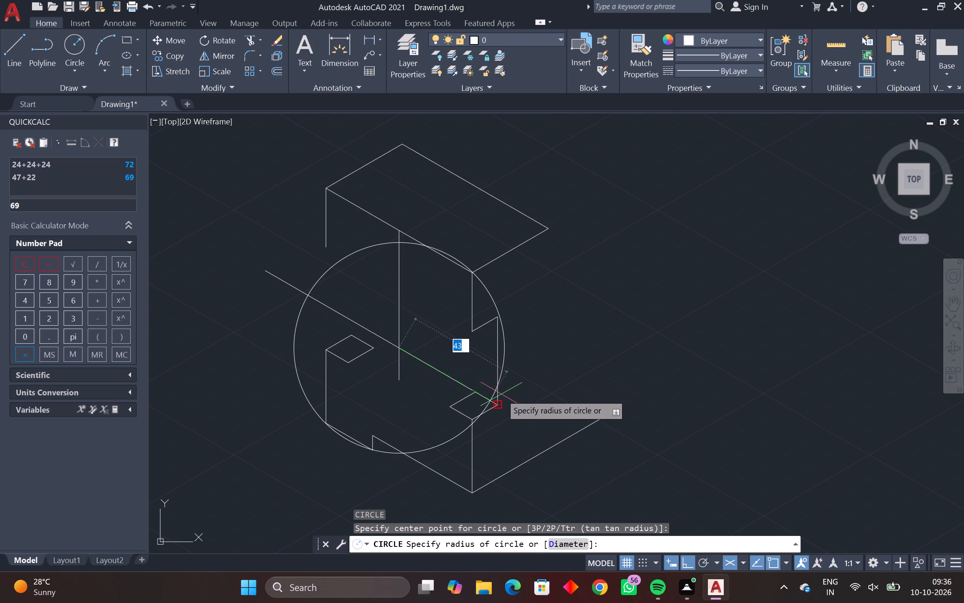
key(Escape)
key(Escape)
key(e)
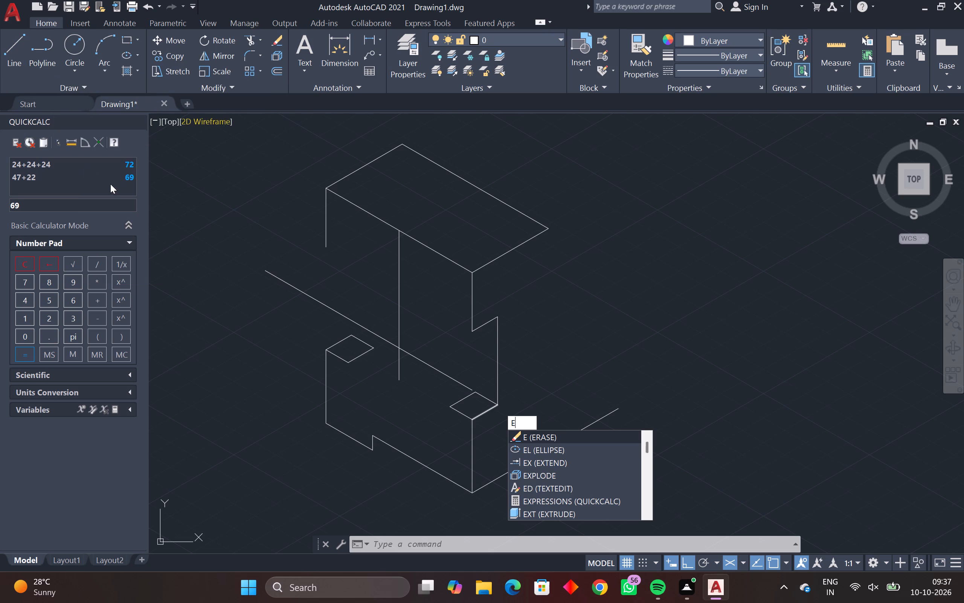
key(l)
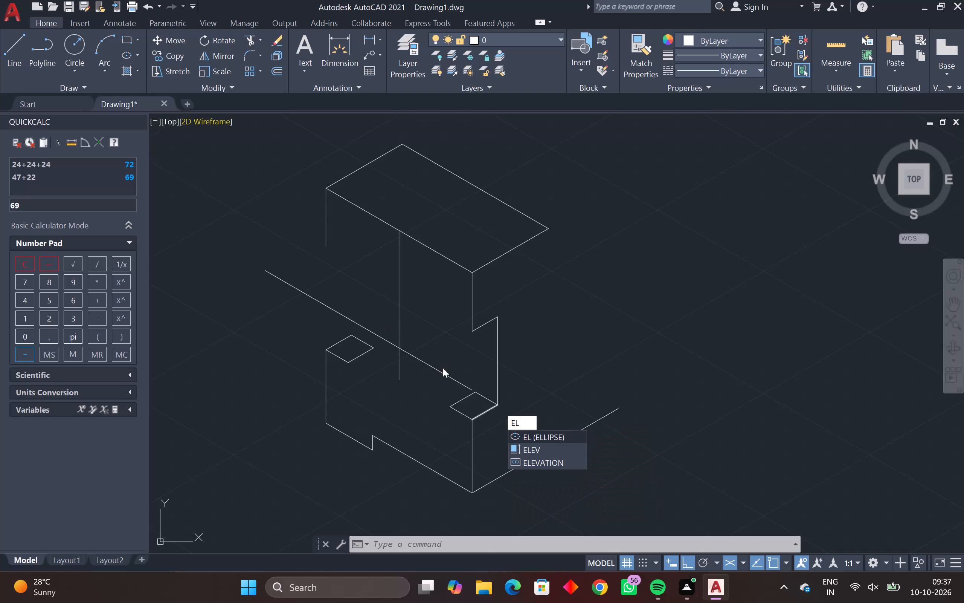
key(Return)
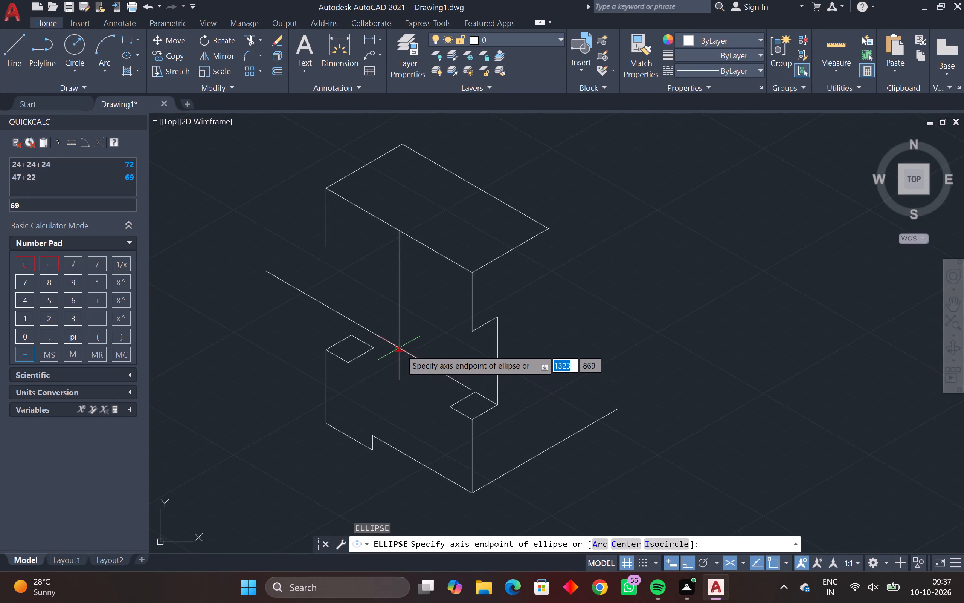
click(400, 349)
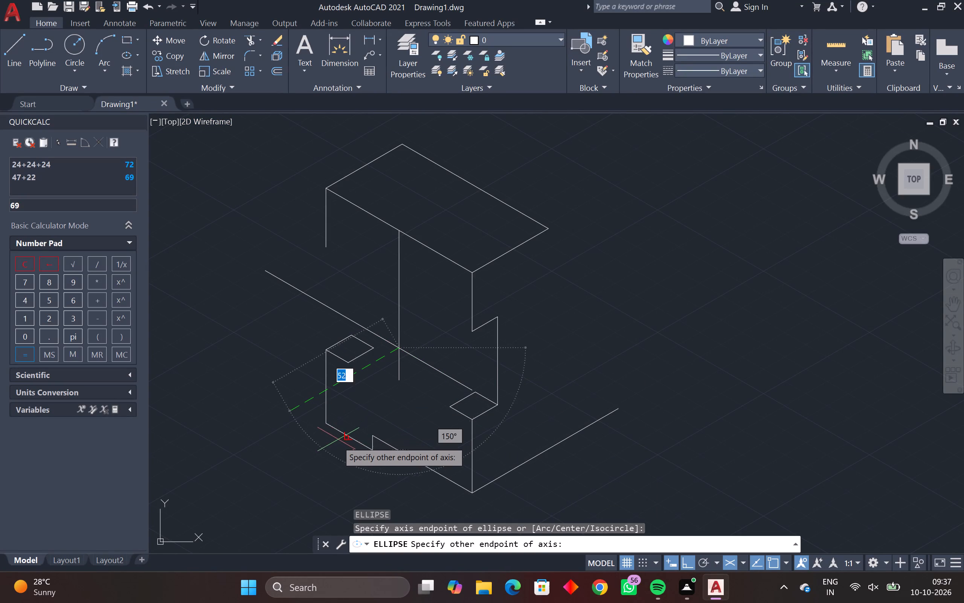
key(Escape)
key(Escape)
Draw an isocircle of radius 30 on the left isoplane, centred where the vertical centre line crosses the long sloping line.
key(e)
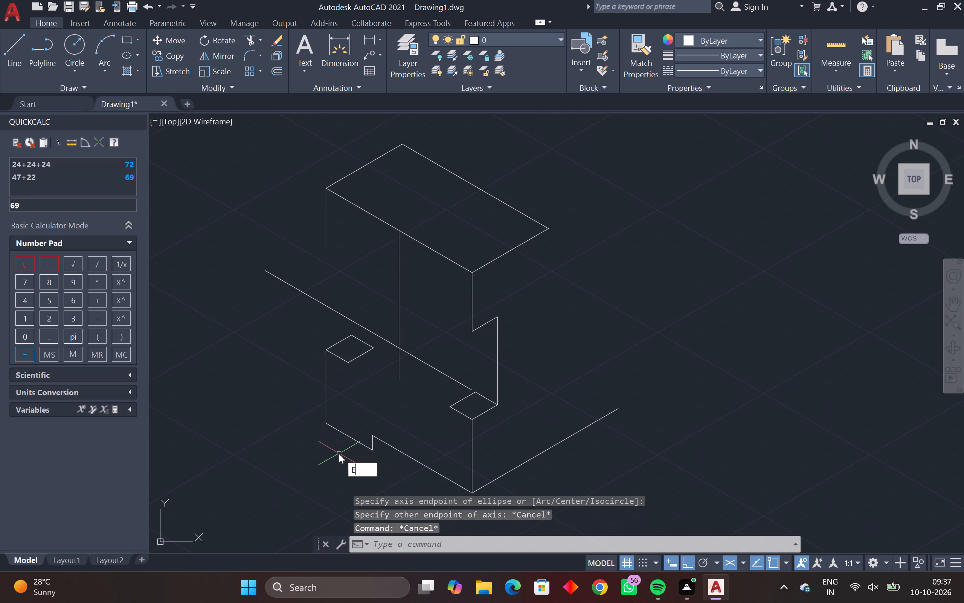
key(l)
key(Return)
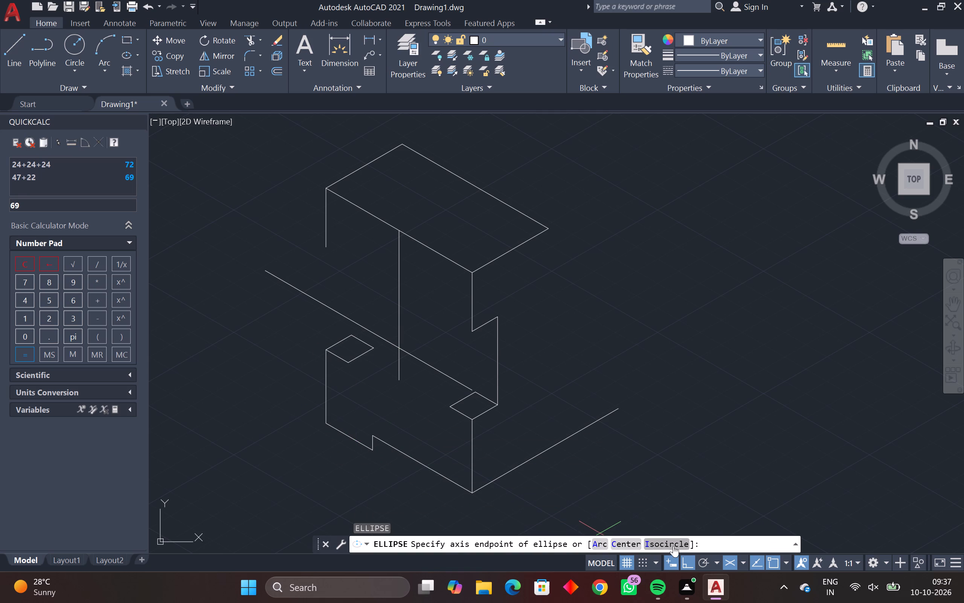
click(673, 546)
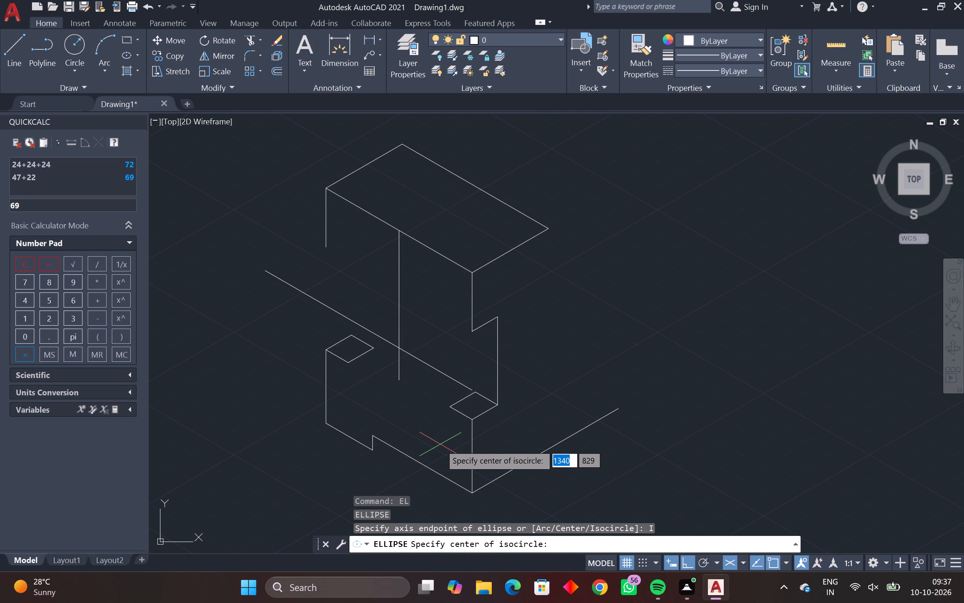
key(F5)
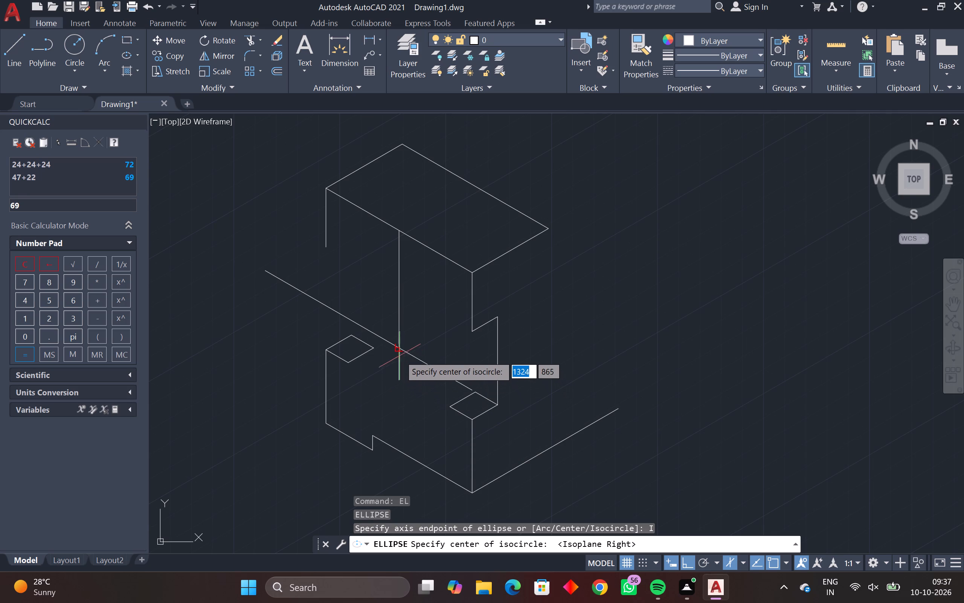
click(397, 351)
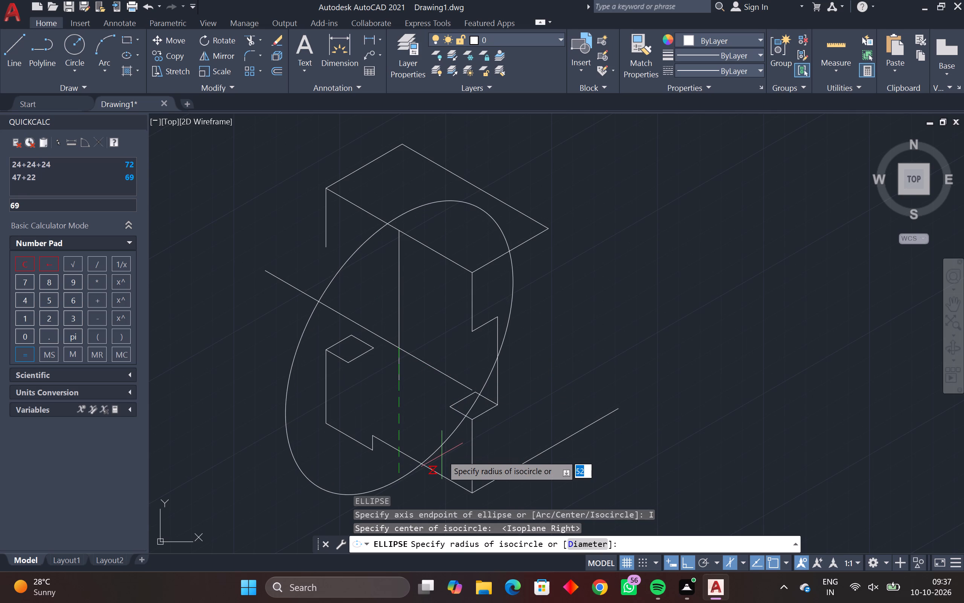
key(F5)
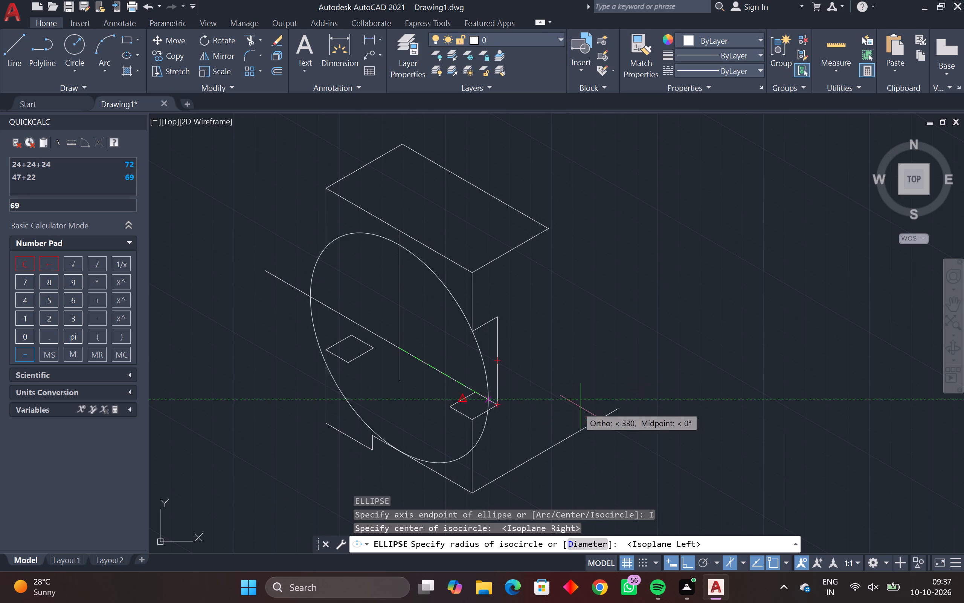
key(3)
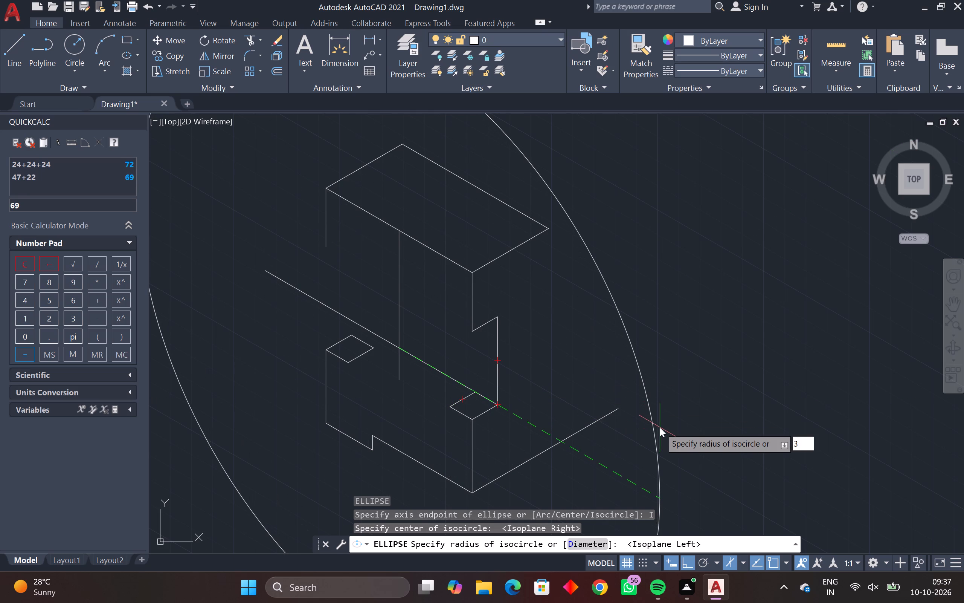
key(0)
key(Return)
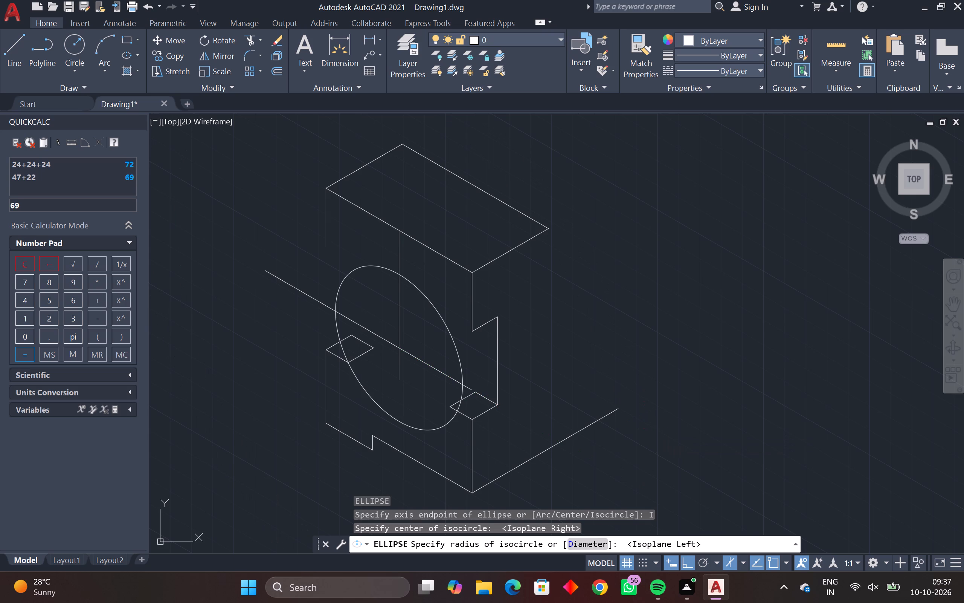
Examine where the isocircle crosses the edges of the rhombus ledge at the outline's front corner.
scroll(467, 425, up, 2)
scroll(438, 412, up, 4)
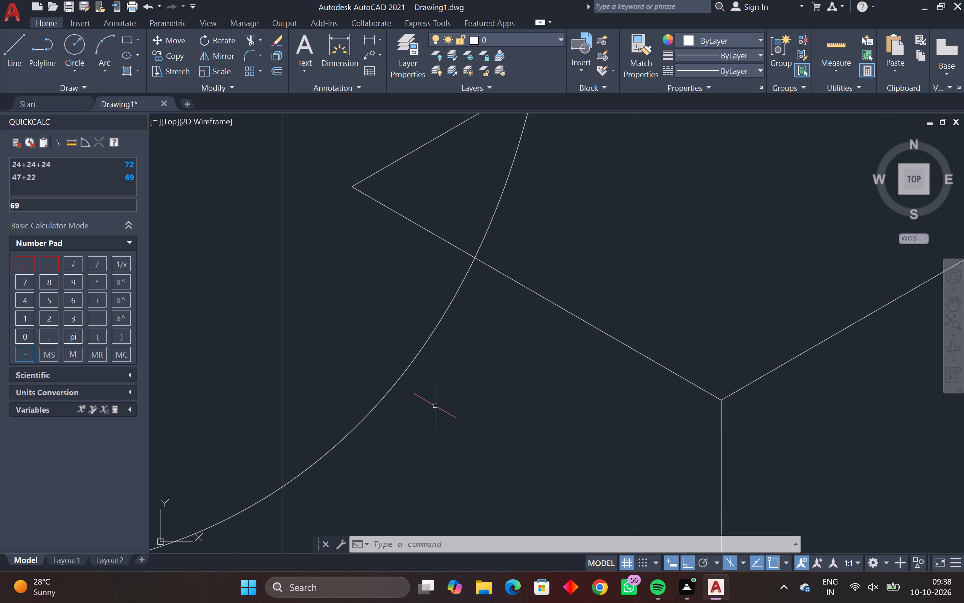
scroll(415, 416, down, 4)
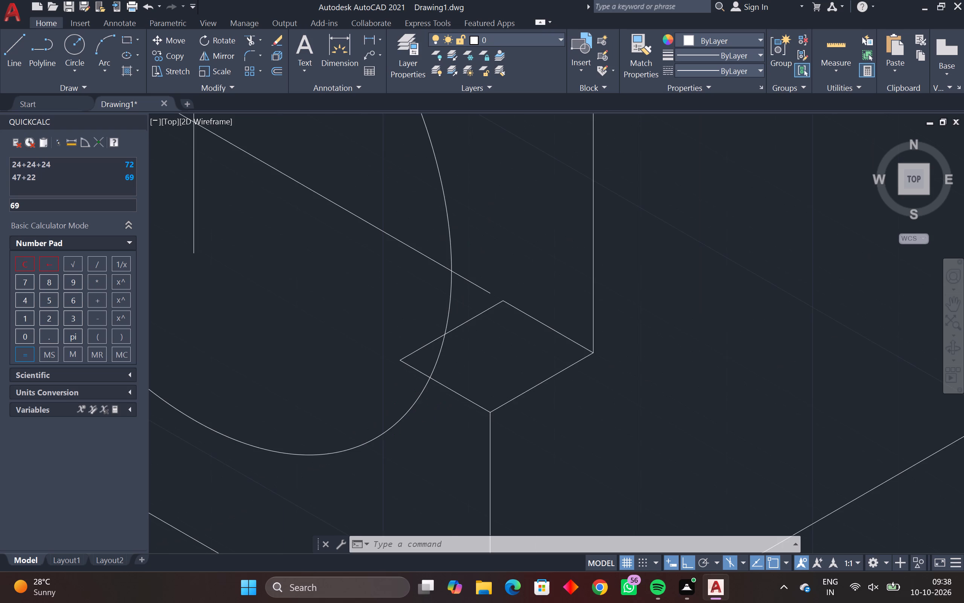
scroll(415, 417, down, 1)
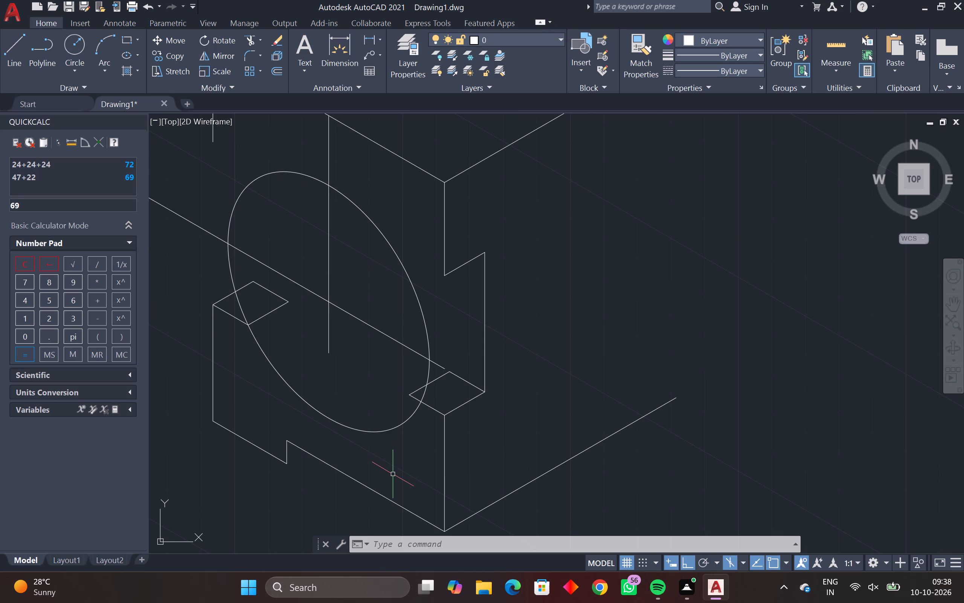
scroll(425, 433, up, 2)
middle_drag(423, 397, 517, 437)
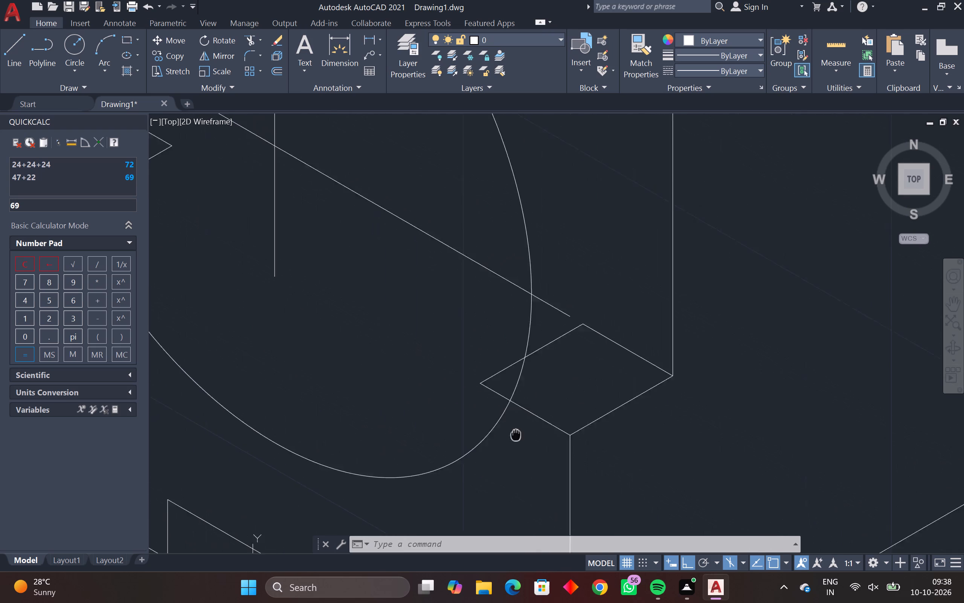
middle_drag(517, 437, 580, 462)
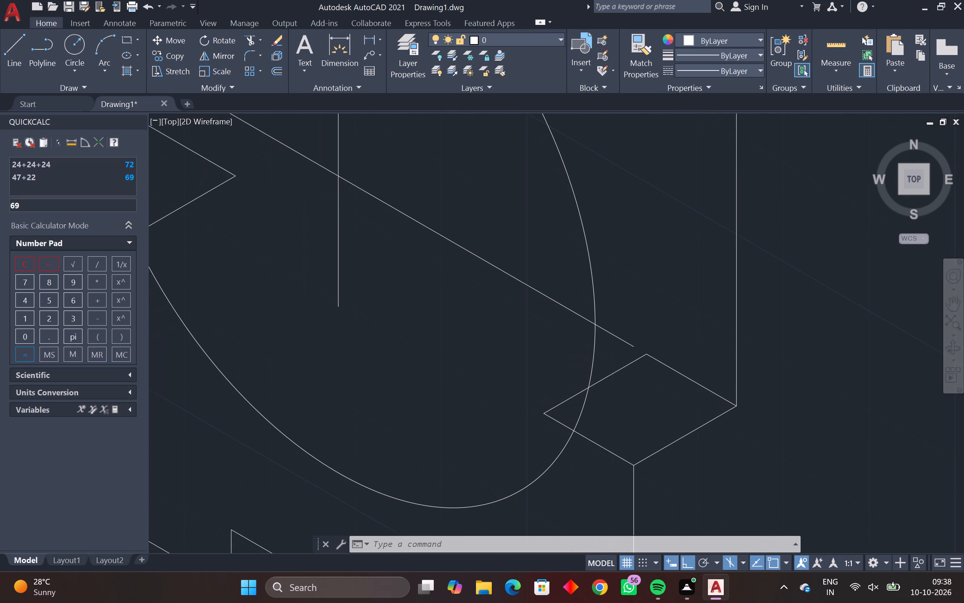
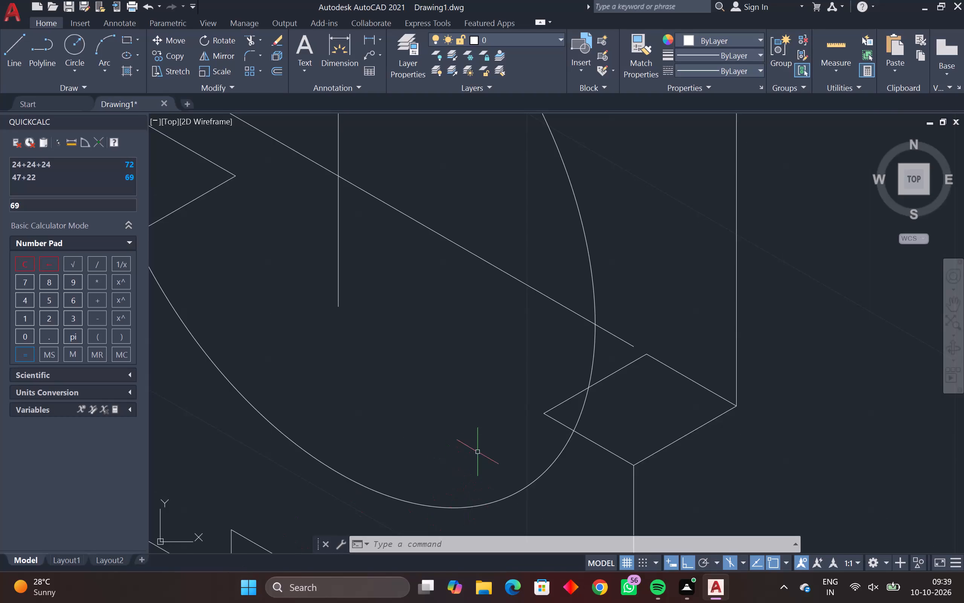
Examine the isocircle's position relative to the two rhombus ledges and the whole outline.
scroll(485, 432, up, 2)
scroll(500, 423, down, 3)
scroll(459, 356, down, 3)
middle_drag(459, 356, 492, 390)
scroll(493, 388, up, 2)
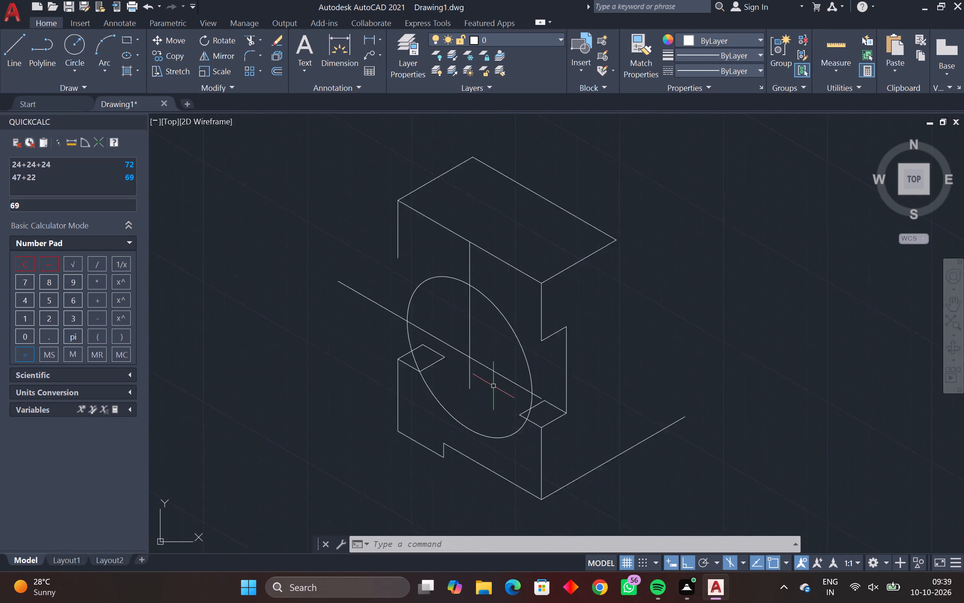
scroll(493, 386, up, 2)
scroll(494, 384, down, 2)
middle_drag(494, 384, 513, 393)
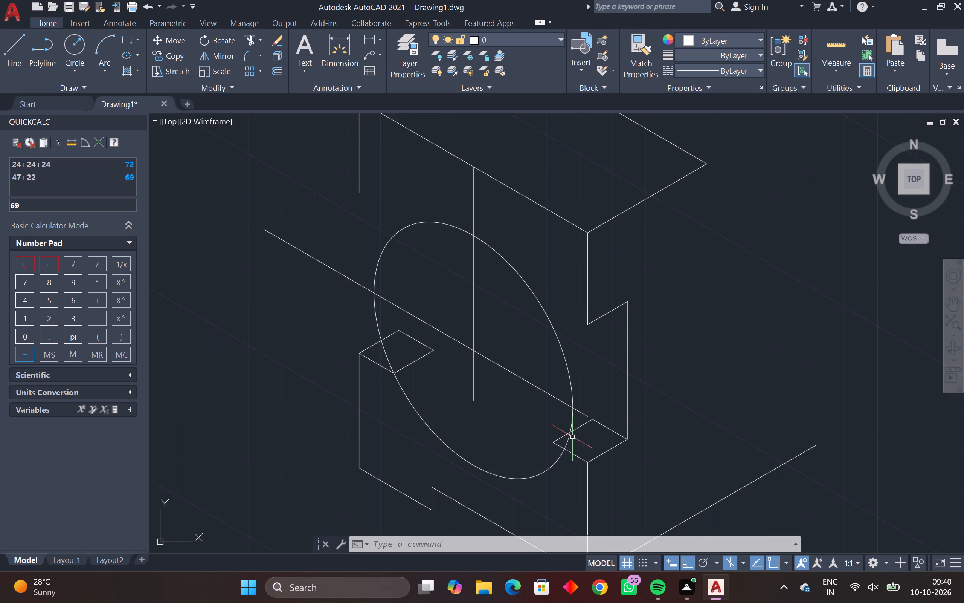
scroll(562, 442, down, 1)
middle_drag(562, 442, 566, 453)
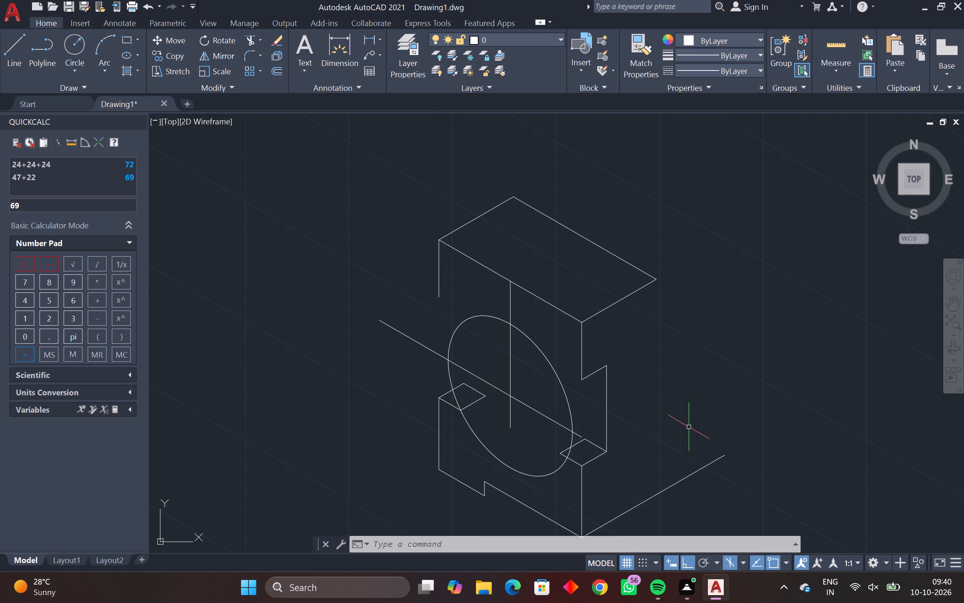
scroll(675, 434, down, 1)
middle_drag(675, 434, 650, 388)
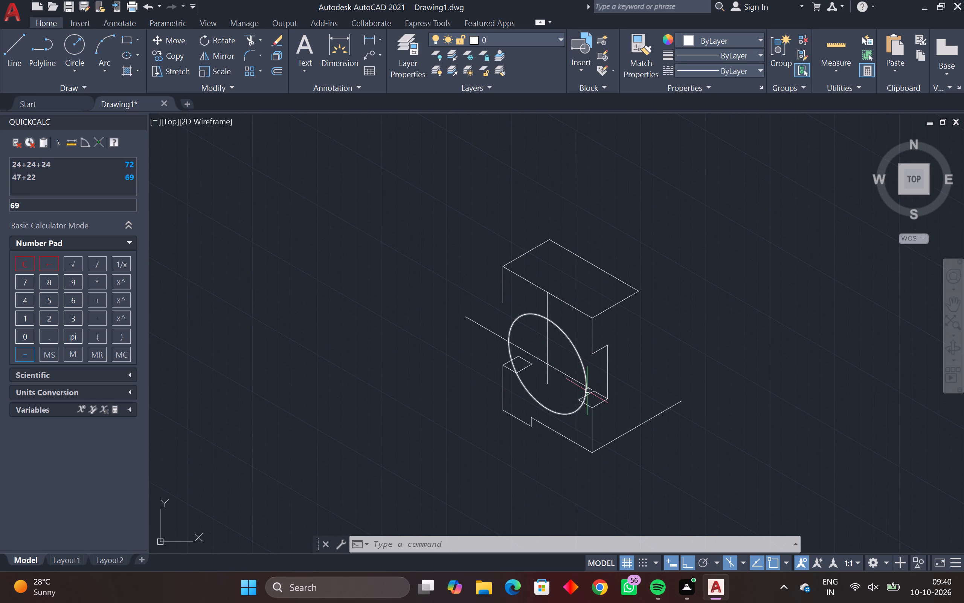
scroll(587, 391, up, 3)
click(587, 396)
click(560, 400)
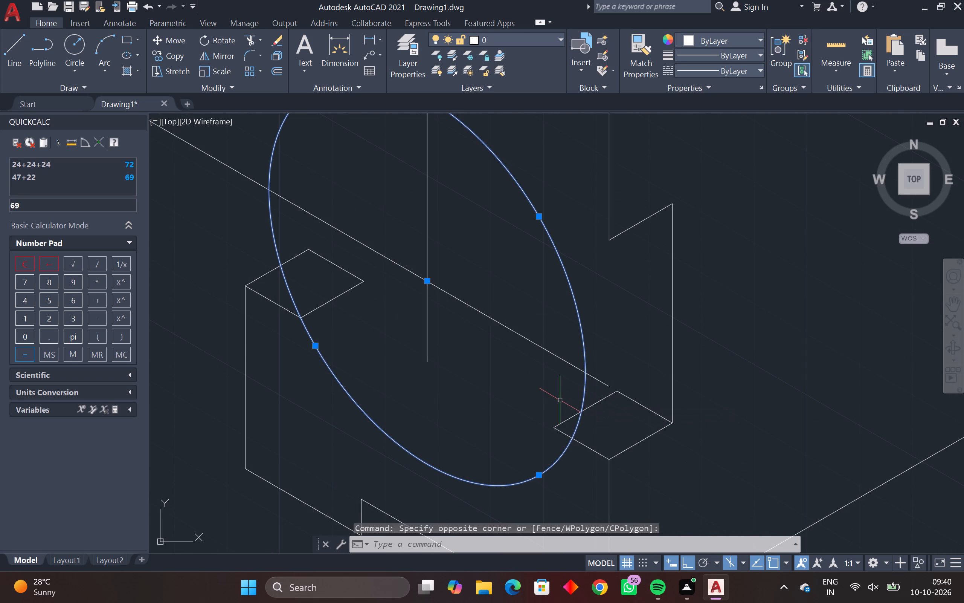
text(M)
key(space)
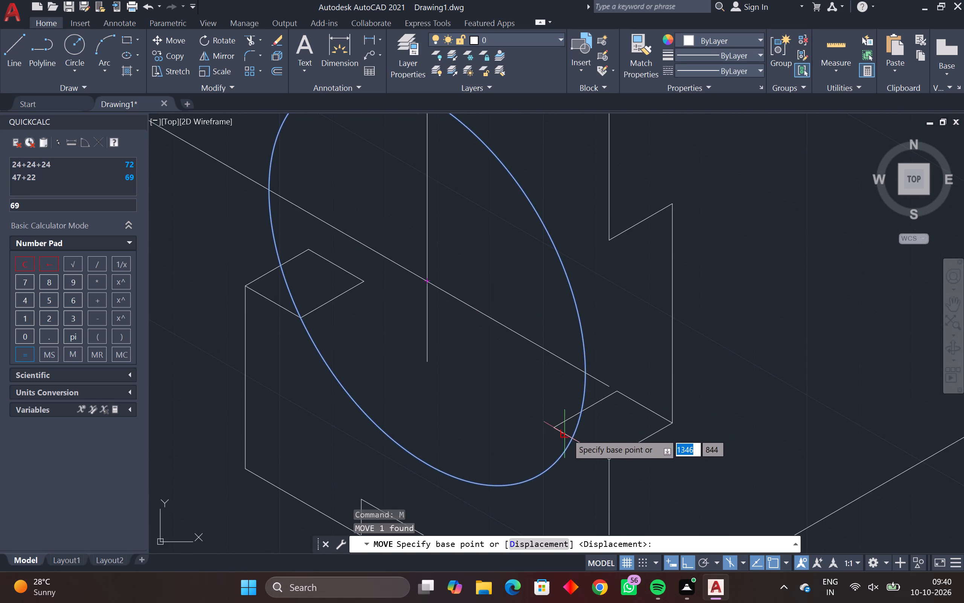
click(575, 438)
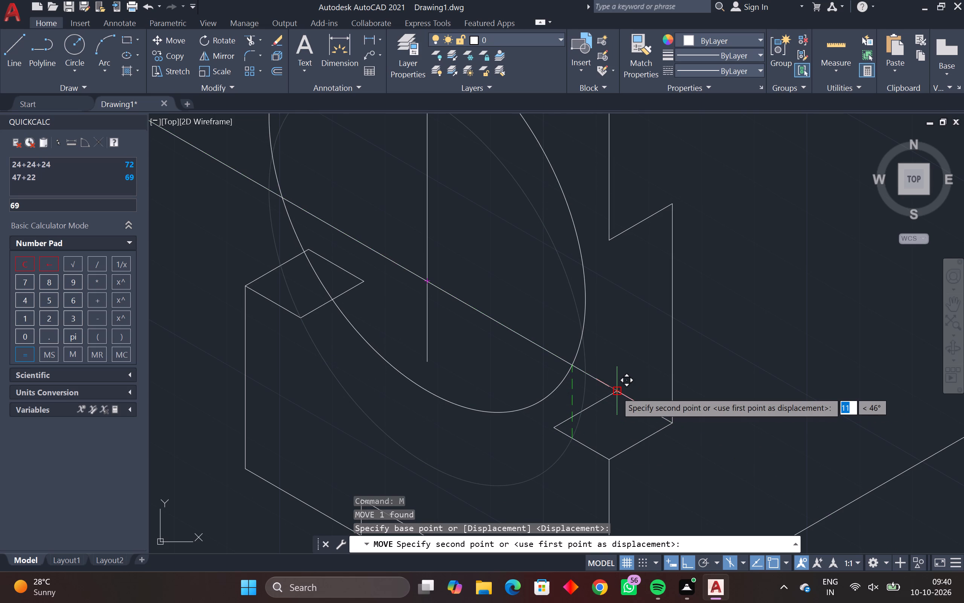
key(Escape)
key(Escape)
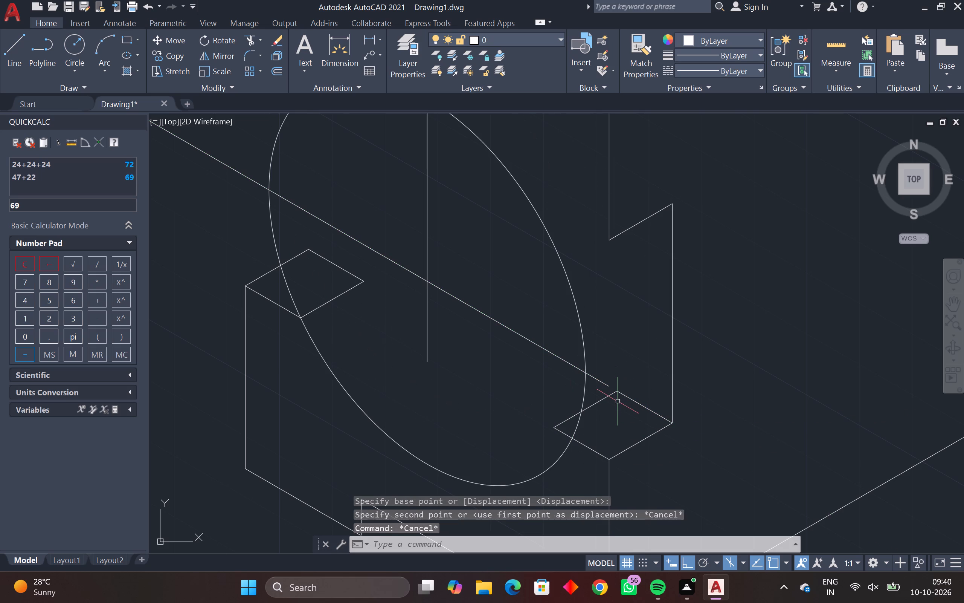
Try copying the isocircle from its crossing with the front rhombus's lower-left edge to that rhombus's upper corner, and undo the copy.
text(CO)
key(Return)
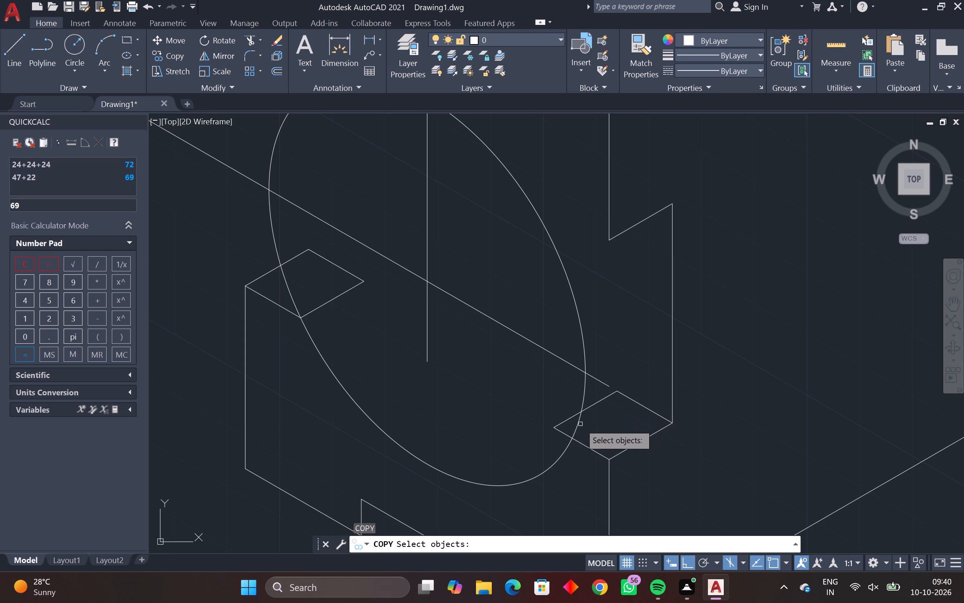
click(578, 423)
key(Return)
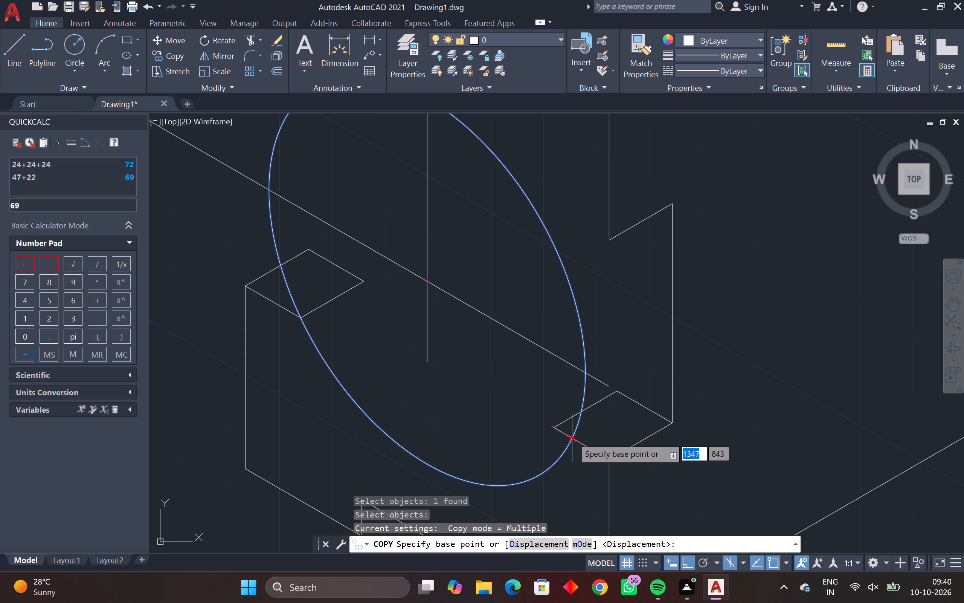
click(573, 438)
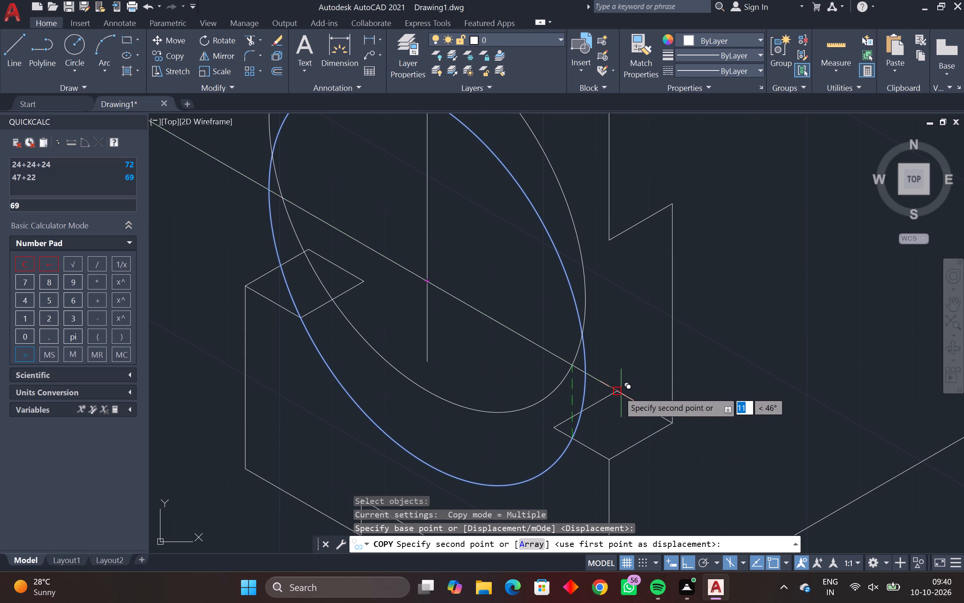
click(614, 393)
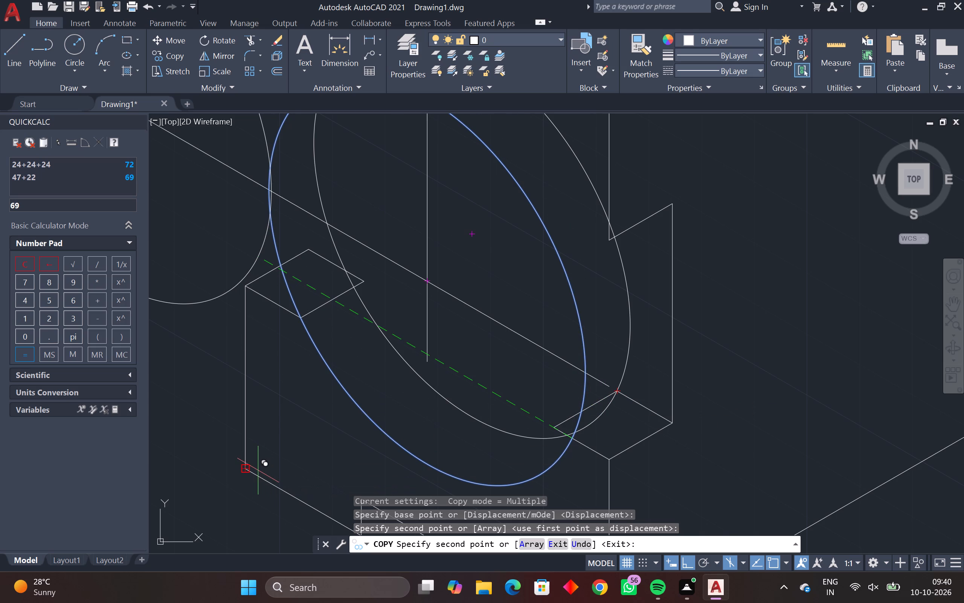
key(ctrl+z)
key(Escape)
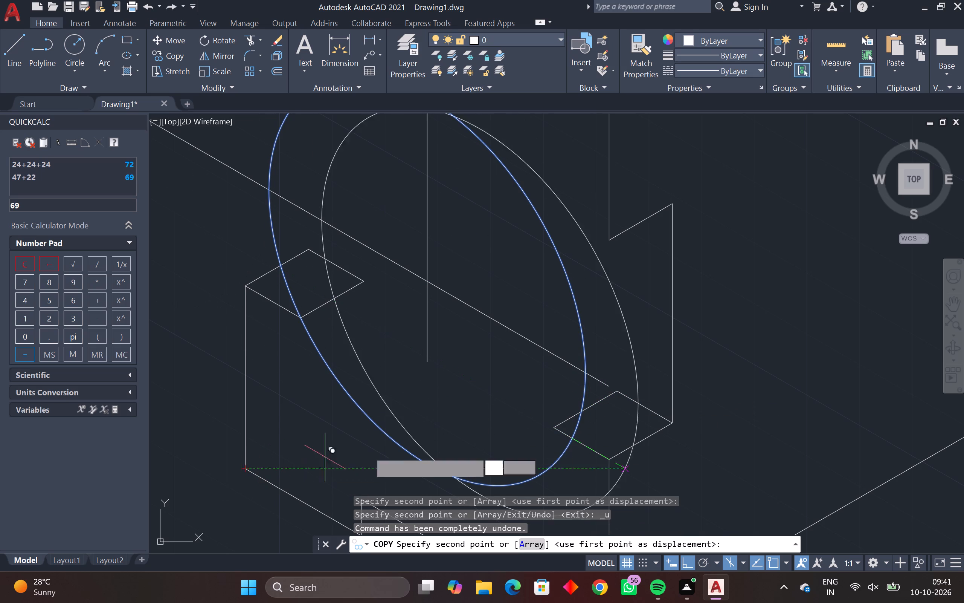
With Ortho off, copy the isocircle from its crossing with the front rhombus's lower-left edge to that rhombus's upper corner.
drag(614, 301, 587, 322)
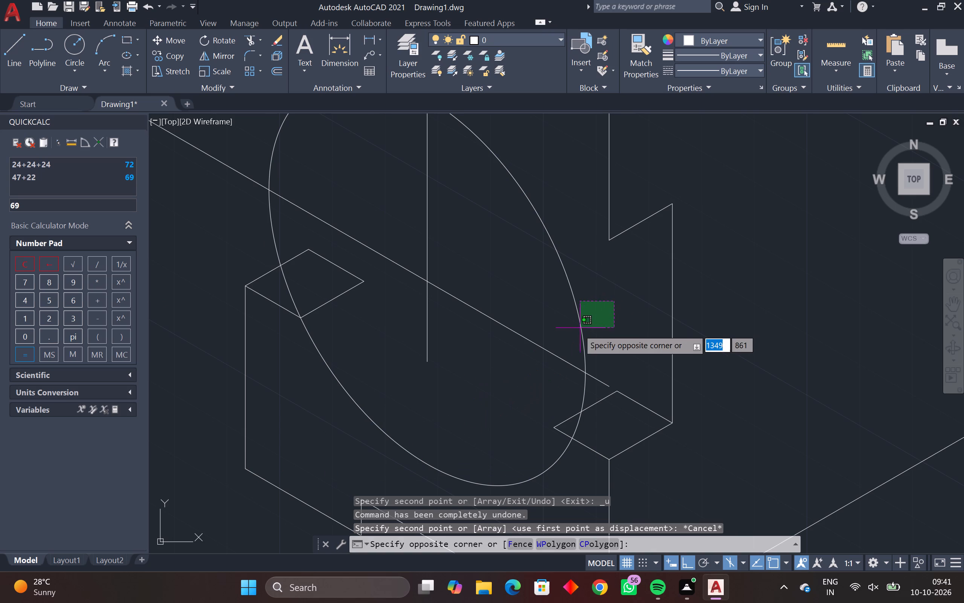
click(577, 329)
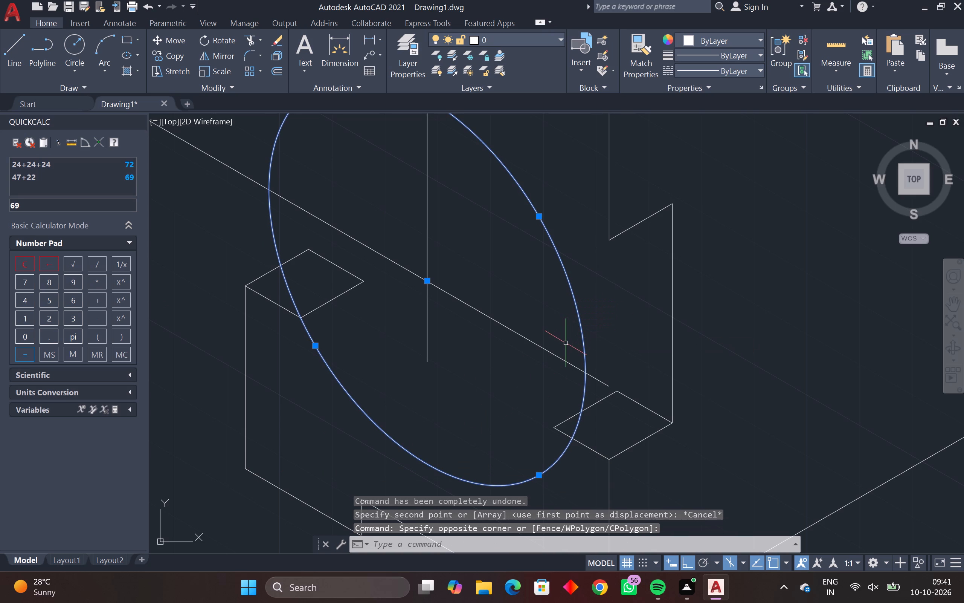
key(c)
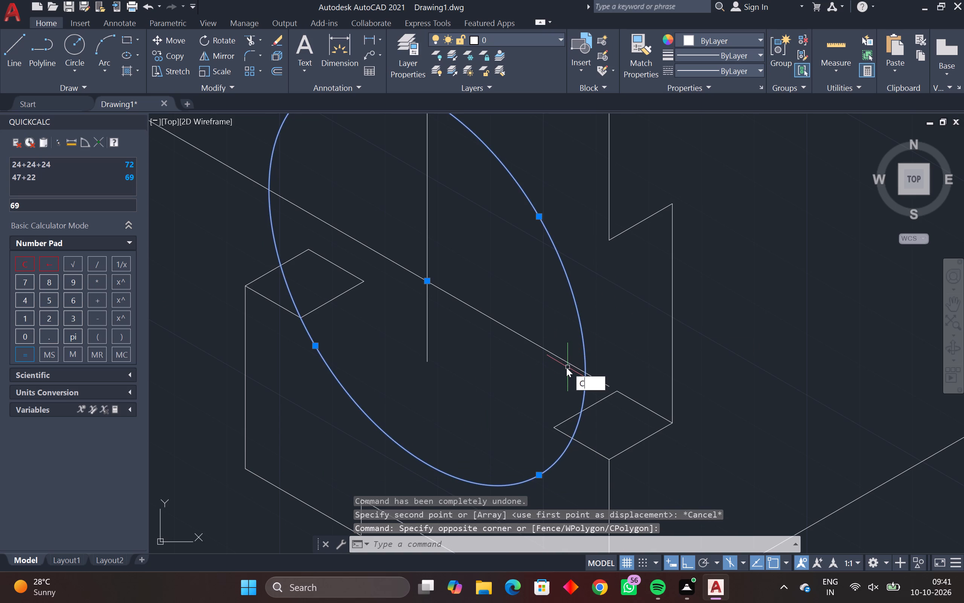
key(o)
key(Return)
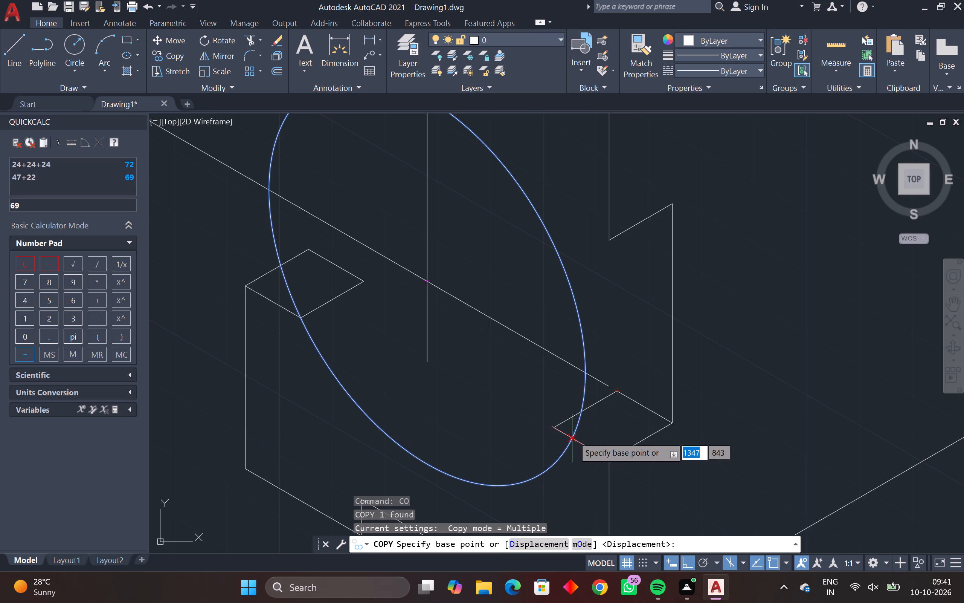
click(573, 436)
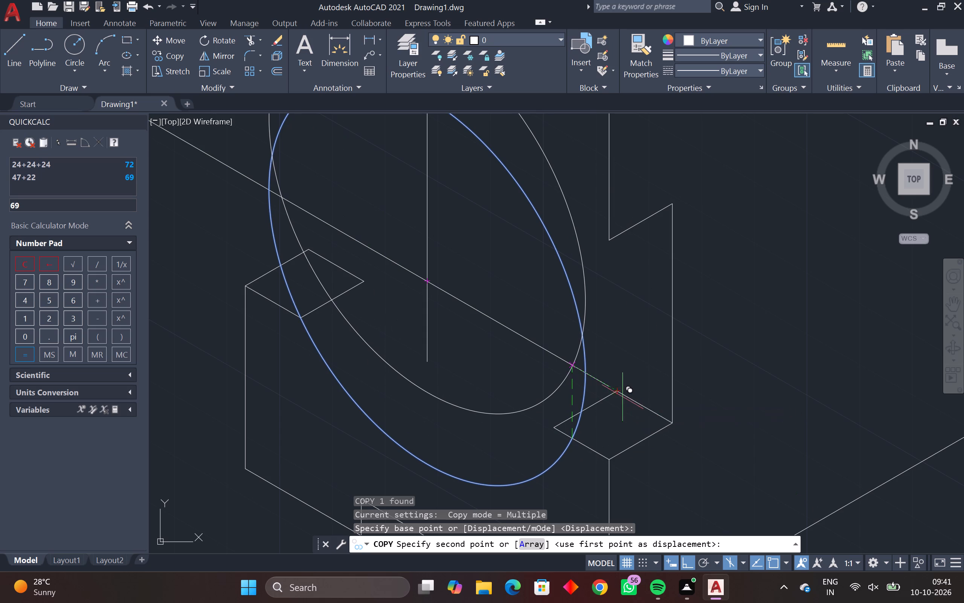
scroll(620, 402, up, 3)
scroll(620, 402, down, 3)
middle_drag(620, 402, 601, 414)
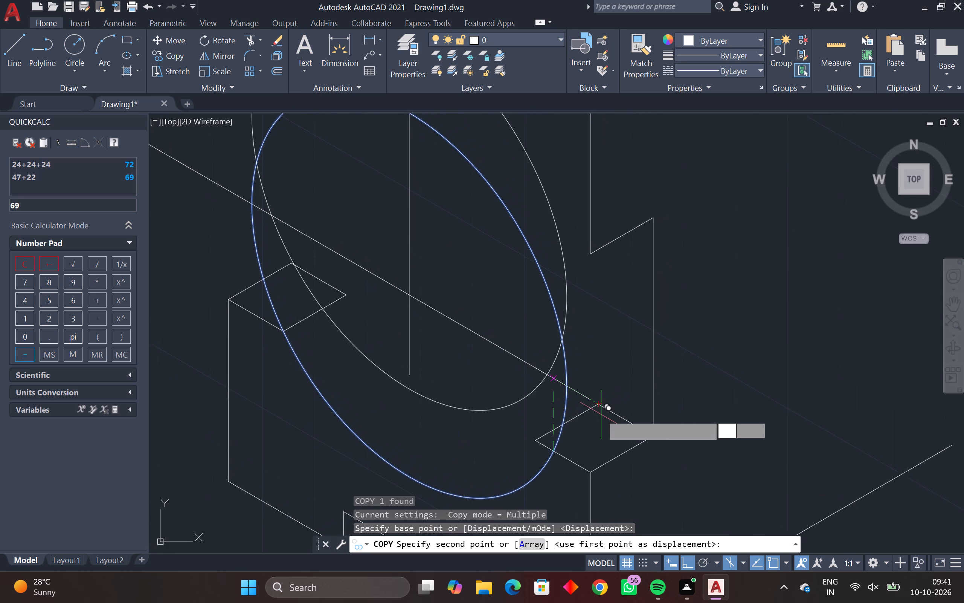
scroll(600, 415, down, 1)
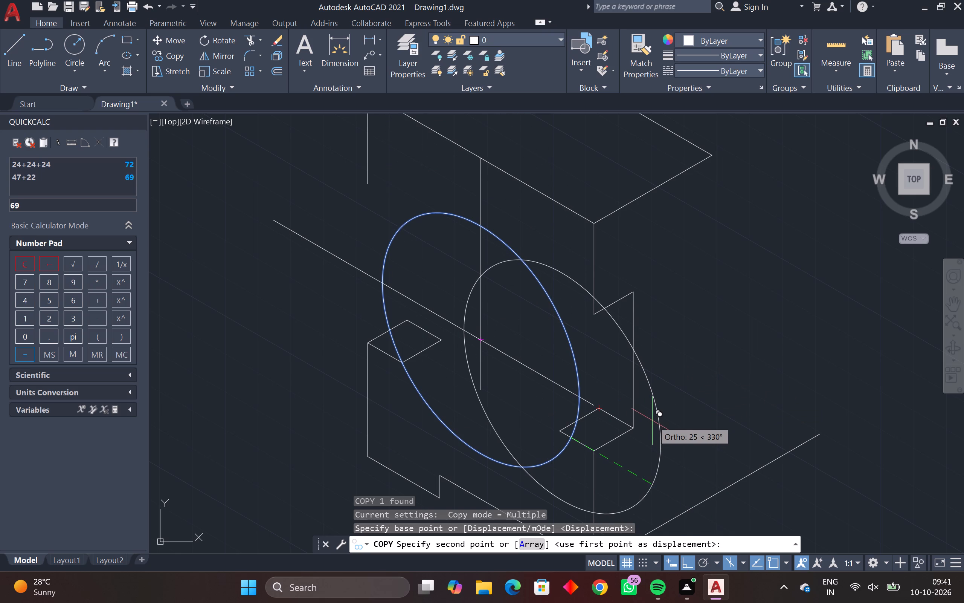
scroll(719, 386, down, 2)
scroll(721, 386, up, 3)
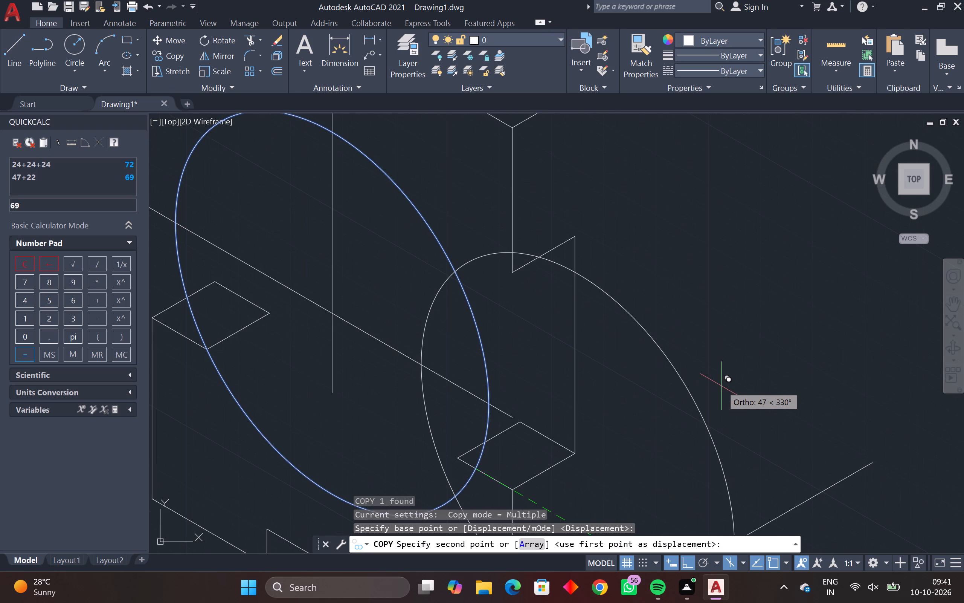
middle_drag(721, 386, 699, 398)
scroll(699, 398, down, 3)
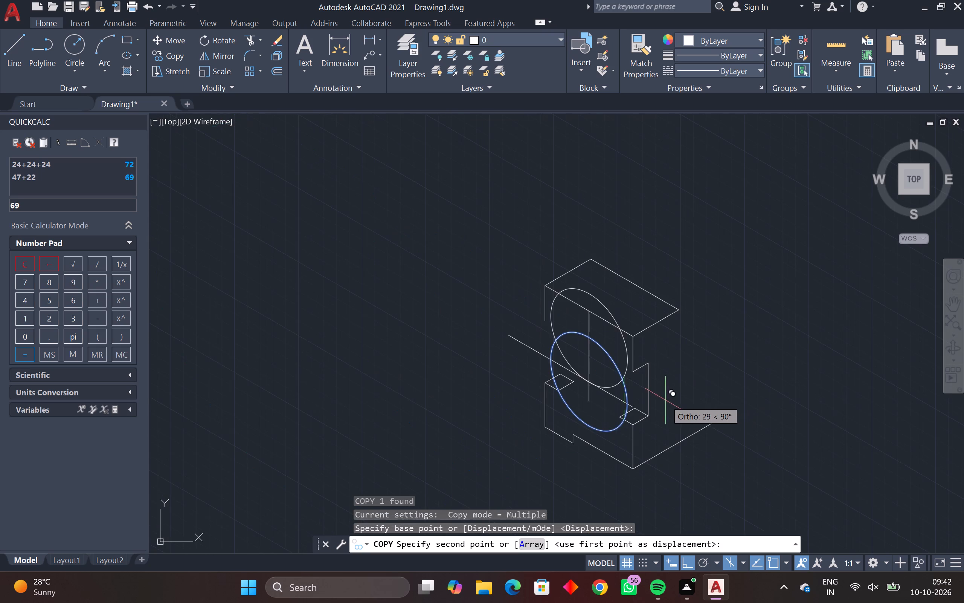
scroll(663, 399, up, 2)
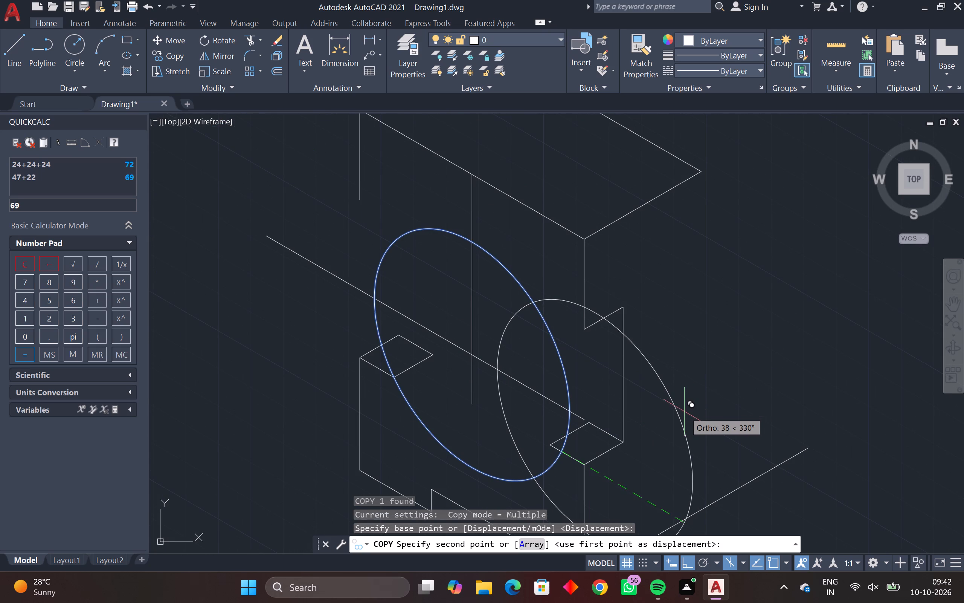
key(F8)
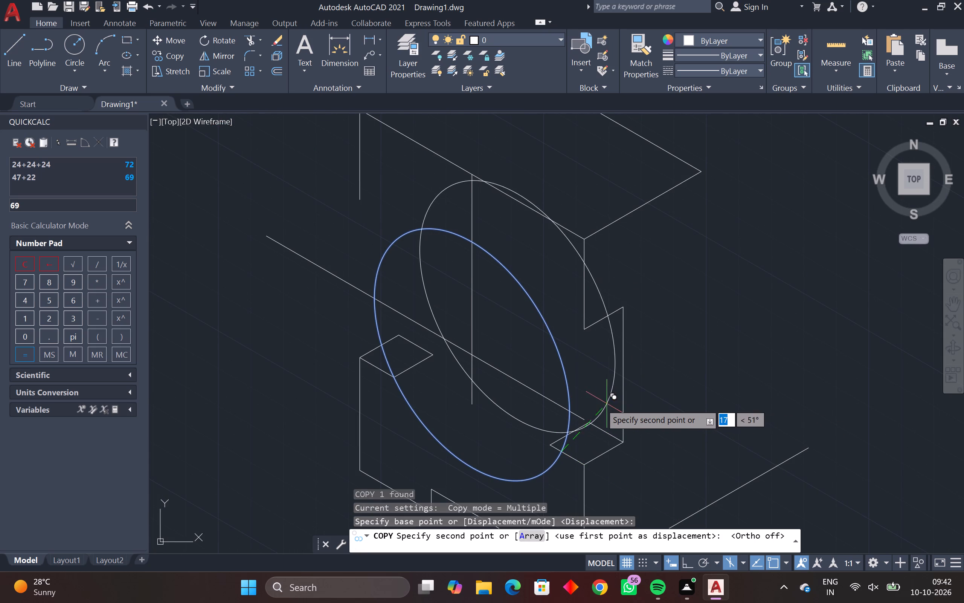
scroll(600, 422, up, 3)
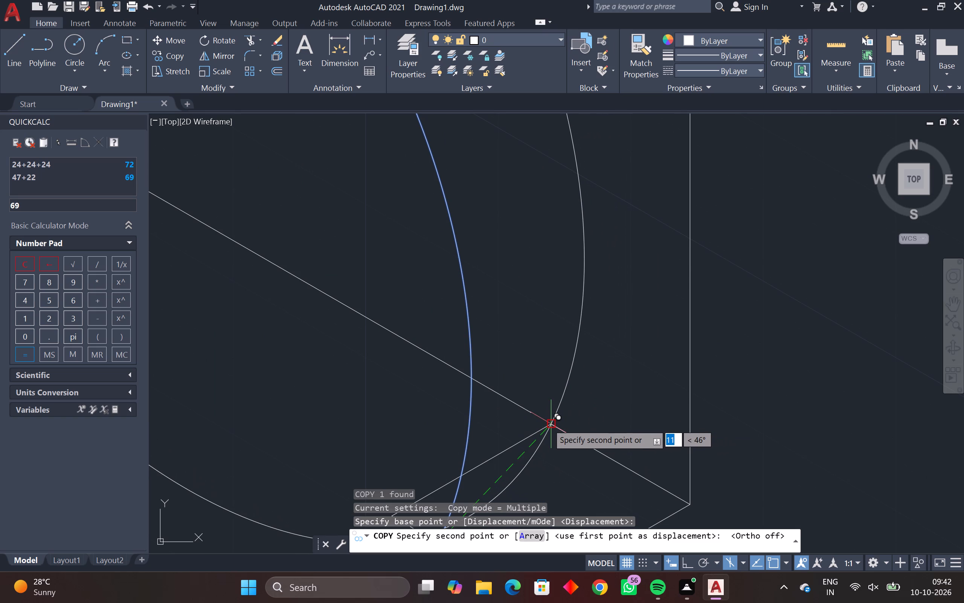
click(548, 424)
scroll(584, 425, down, 4)
scroll(519, 401, up, 2)
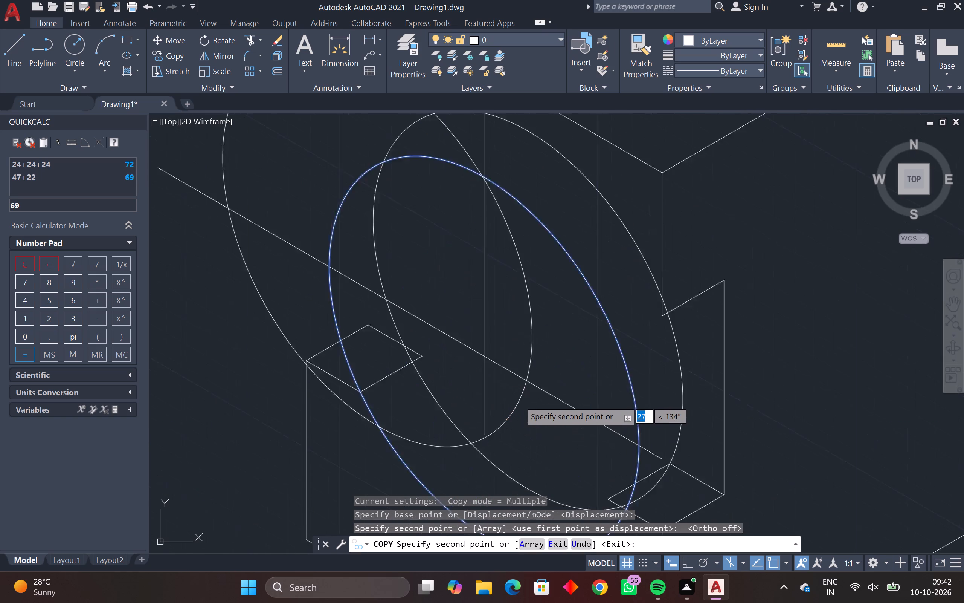
scroll(519, 400, up, 2)
scroll(518, 399, down, 3)
scroll(485, 394, up, 2)
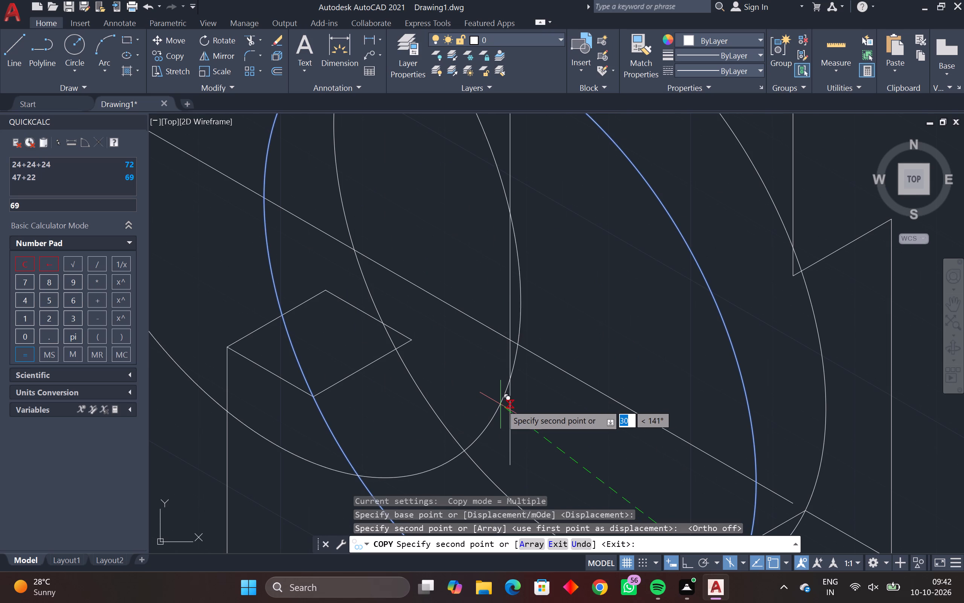
scroll(503, 405, down, 1)
middle_drag(541, 373, 571, 336)
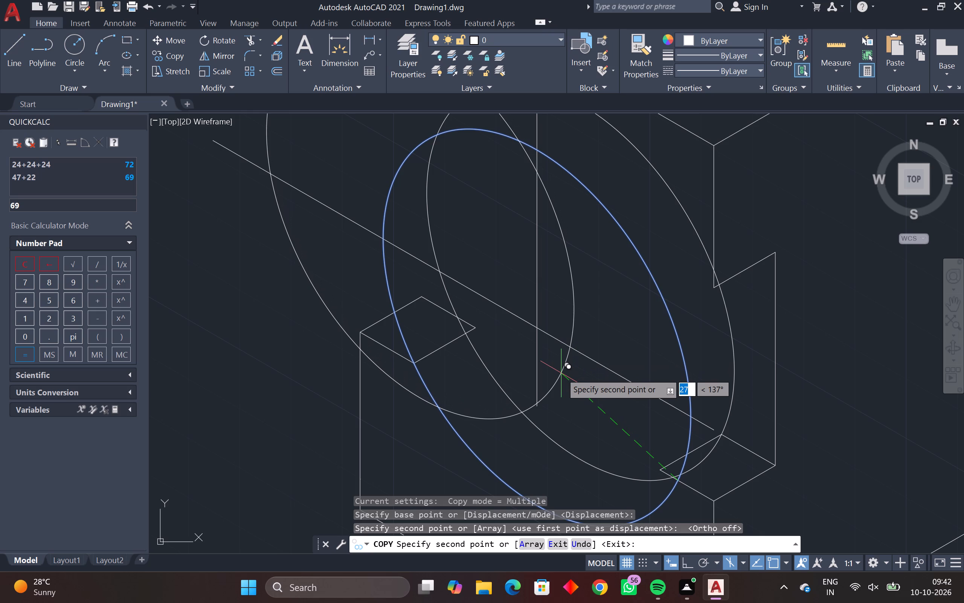
key(Escape)
key(Escape)
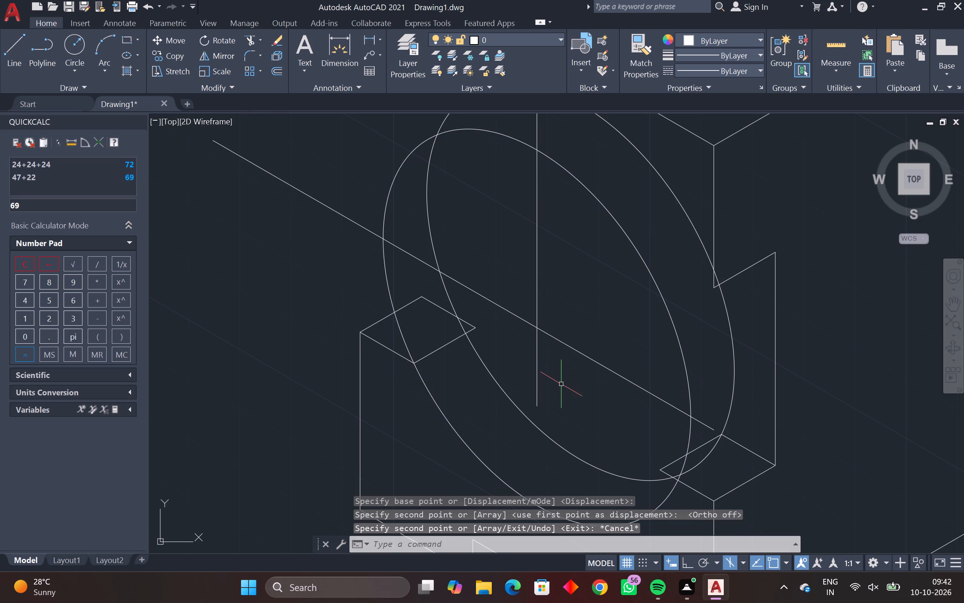
Examine how the two overlapping isocircles meet the rhombus ledges and the notch above the front ledge.
middle_drag(672, 407, 723, 380)
scroll(723, 380, down, 2)
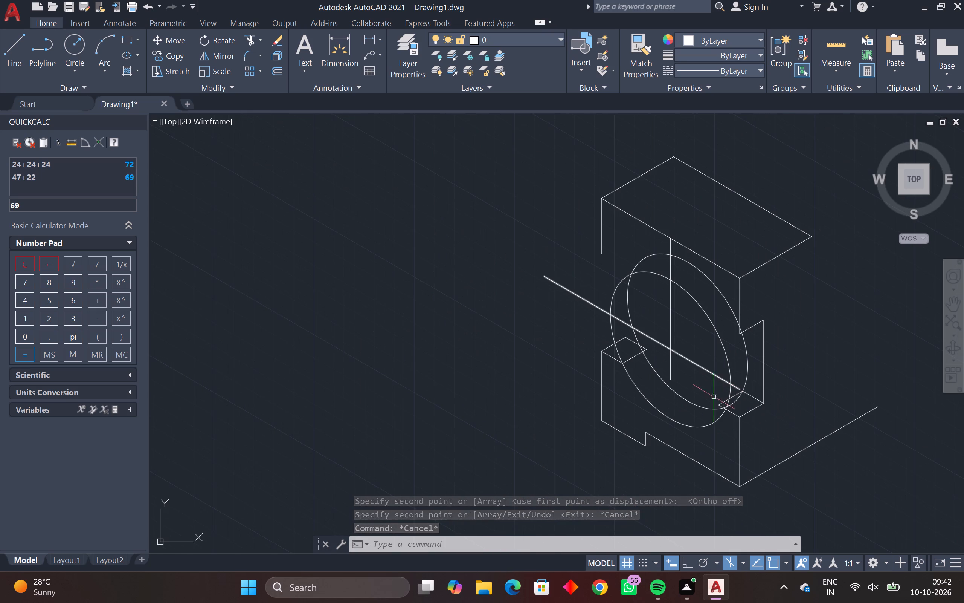
scroll(697, 404, up, 2)
middle_drag(697, 403, 703, 483)
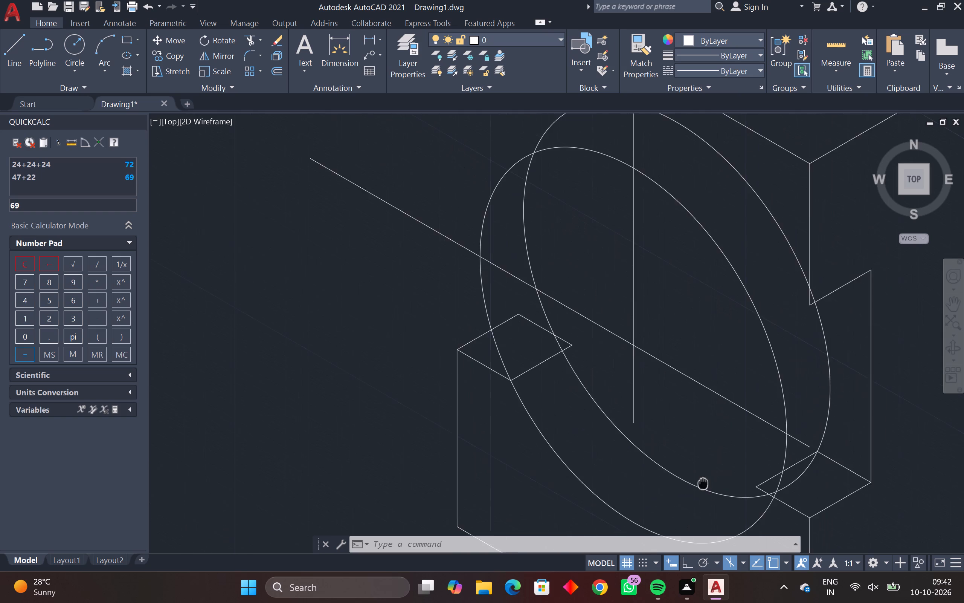
middle_drag(703, 483, 631, 471)
scroll(611, 466, down, 2)
middle_drag(607, 457, 532, 394)
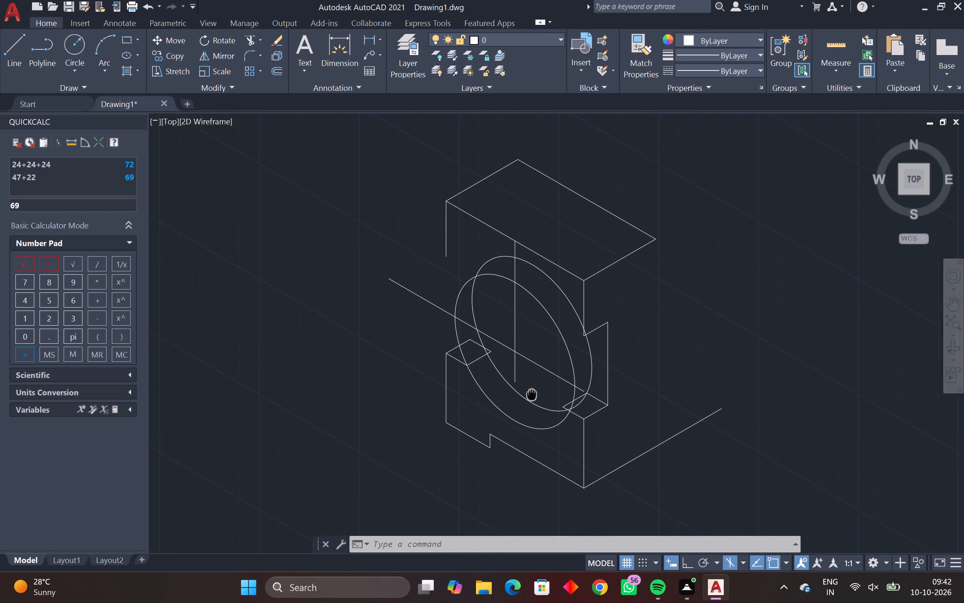
middle_drag(532, 394, 551, 381)
scroll(616, 326, up, 3)
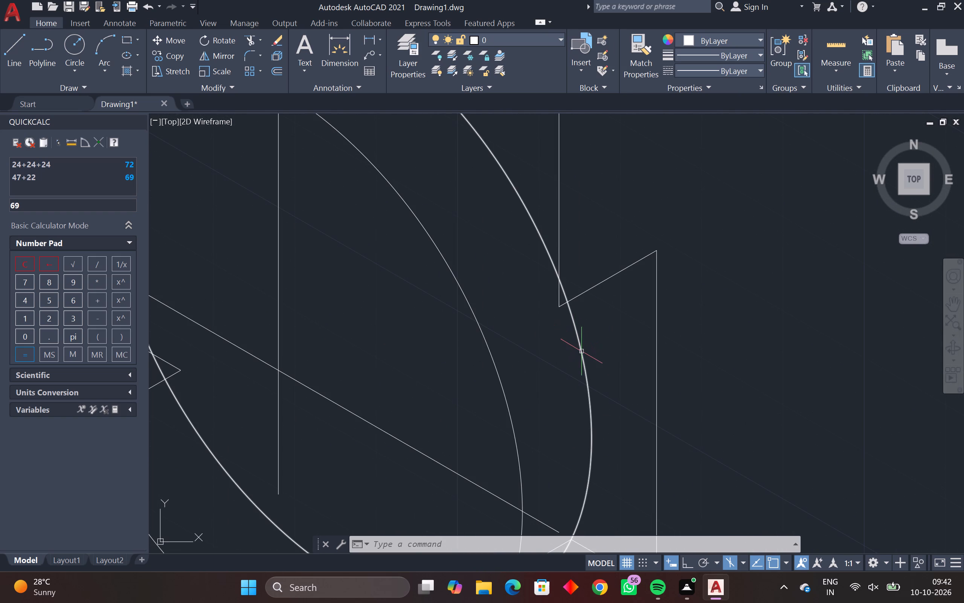
scroll(583, 368, down, 2)
middle_drag(583, 369, 613, 358)
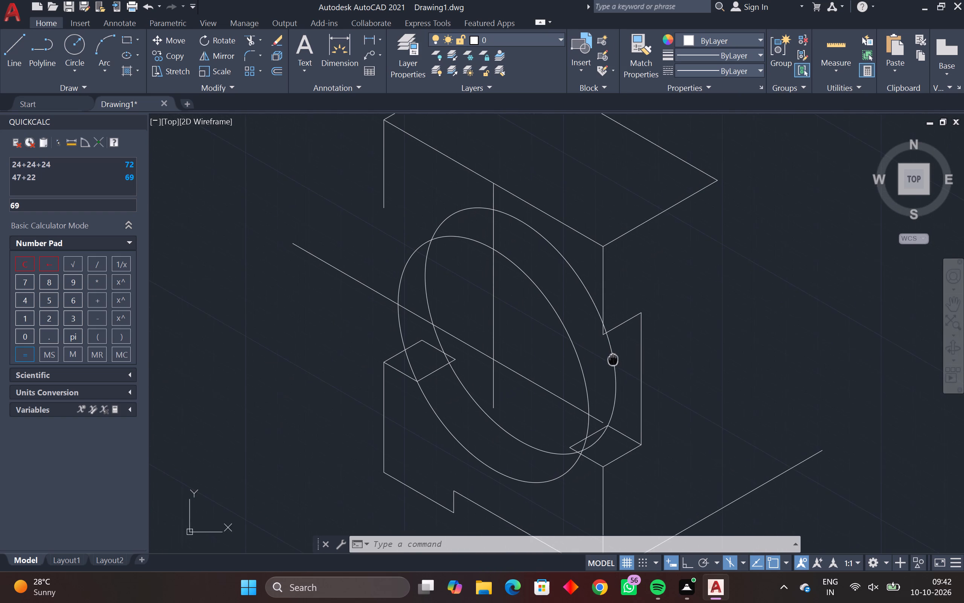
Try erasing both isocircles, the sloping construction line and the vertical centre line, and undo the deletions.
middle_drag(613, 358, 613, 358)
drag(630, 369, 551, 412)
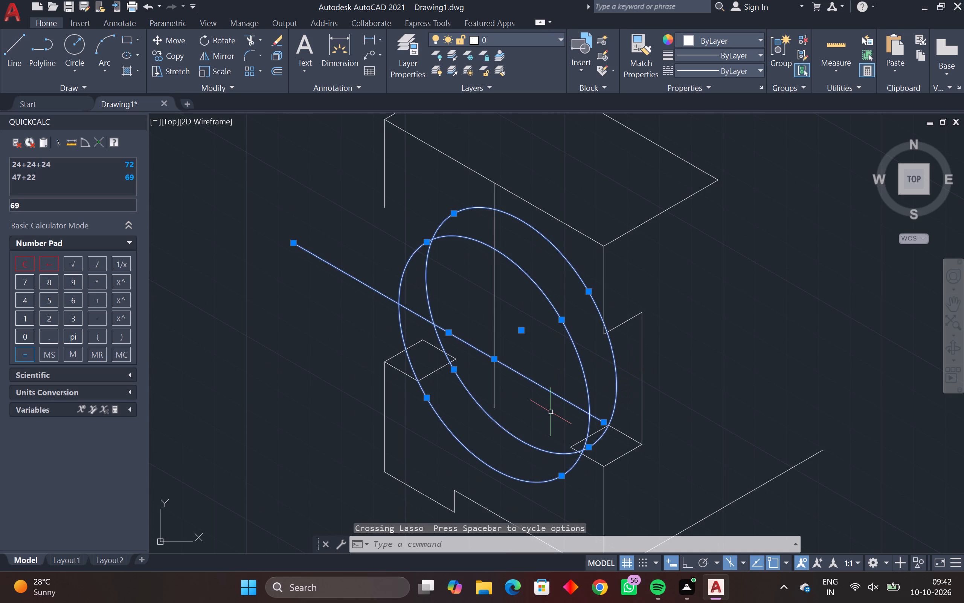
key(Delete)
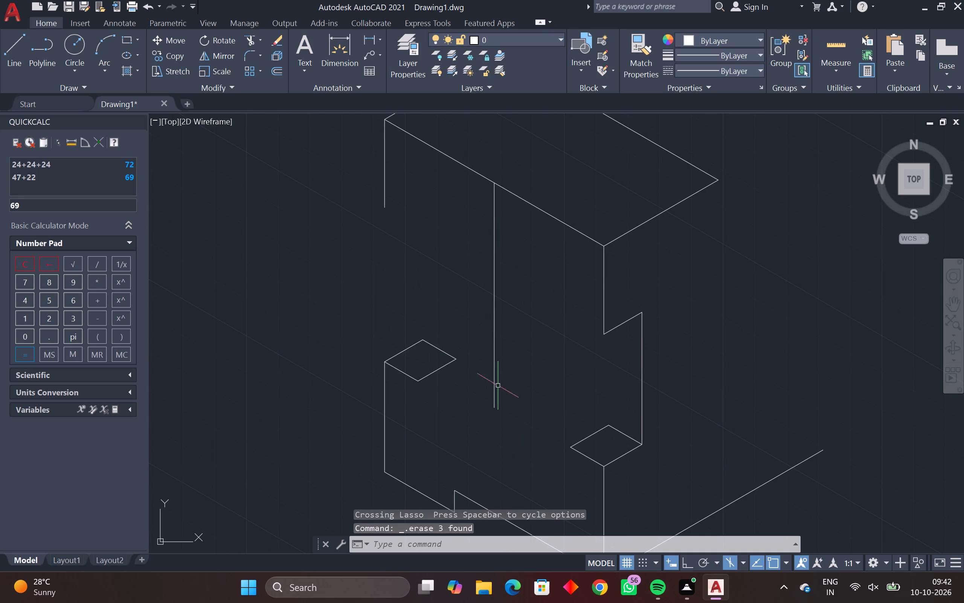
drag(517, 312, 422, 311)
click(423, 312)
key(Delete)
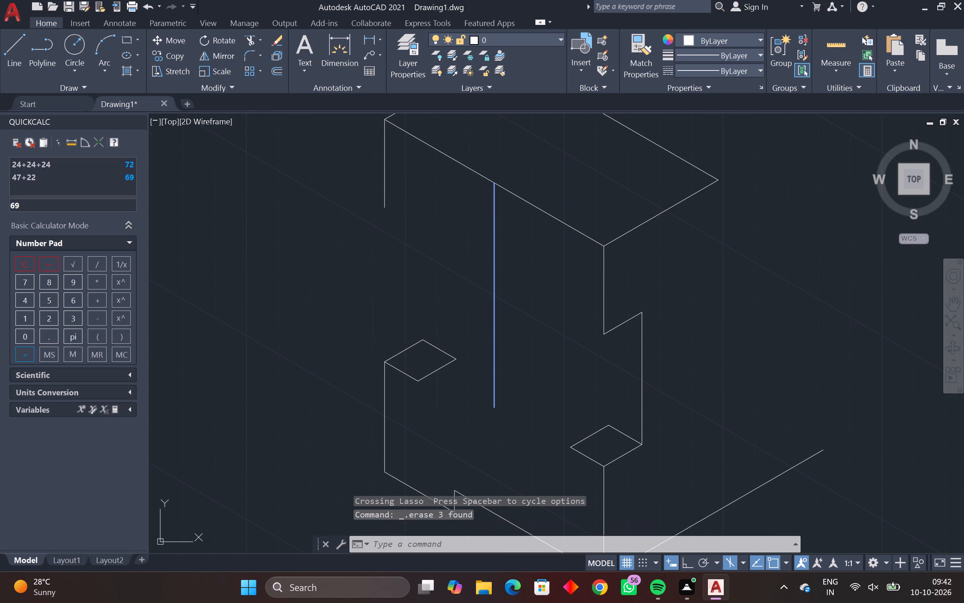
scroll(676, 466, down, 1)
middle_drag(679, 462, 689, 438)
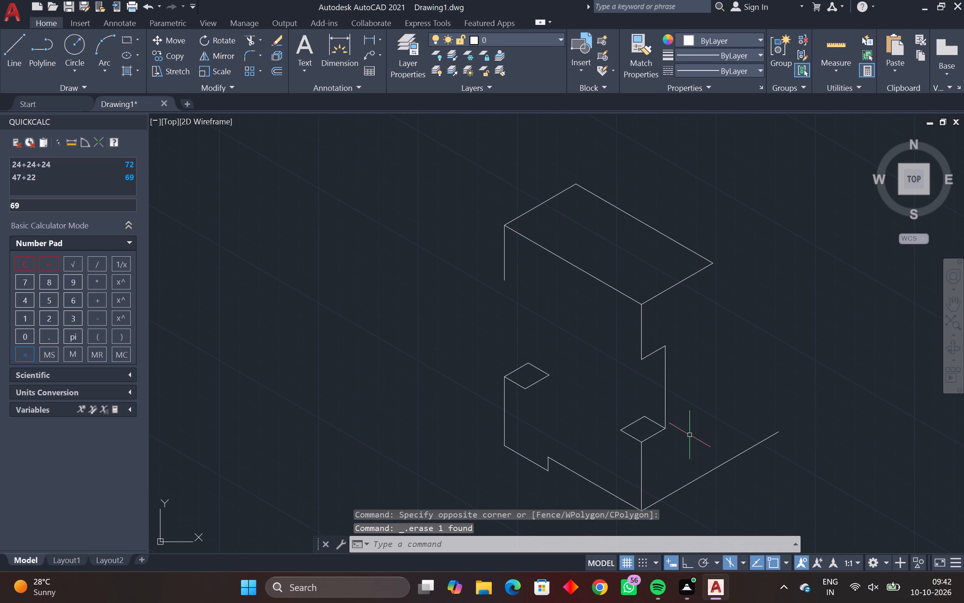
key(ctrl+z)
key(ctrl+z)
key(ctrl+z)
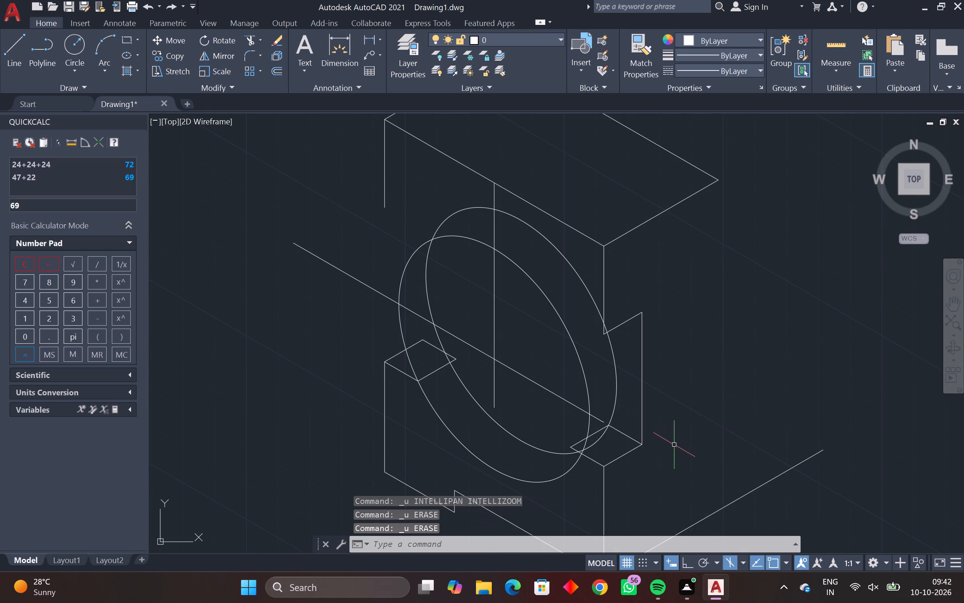
Erase both overlapping isocircles, keeping the sloping and vertical construction lines.
drag(623, 366, 573, 380)
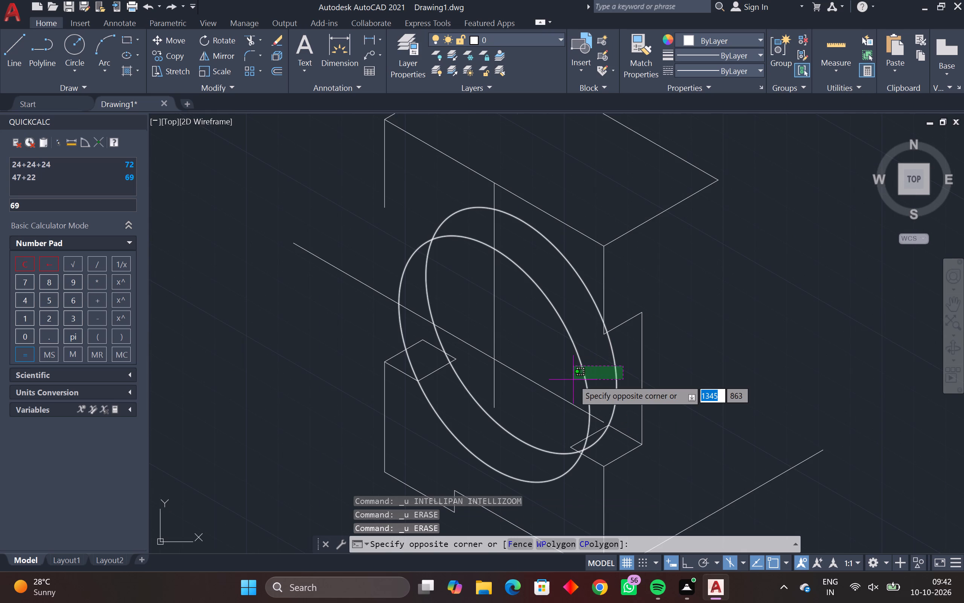
click(566, 379)
key(Delete)
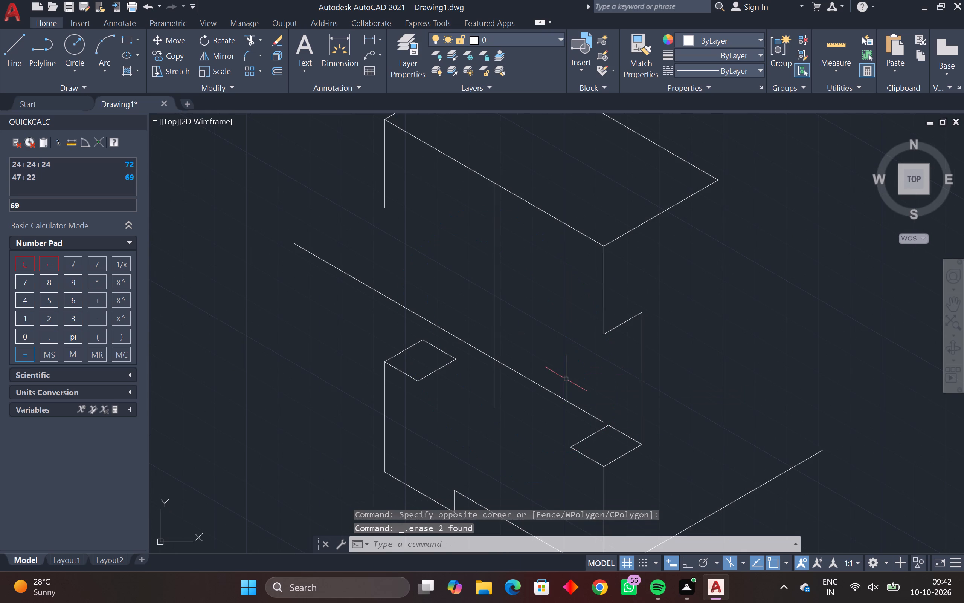
key(Escape)
key(Escape)
key(Escape)
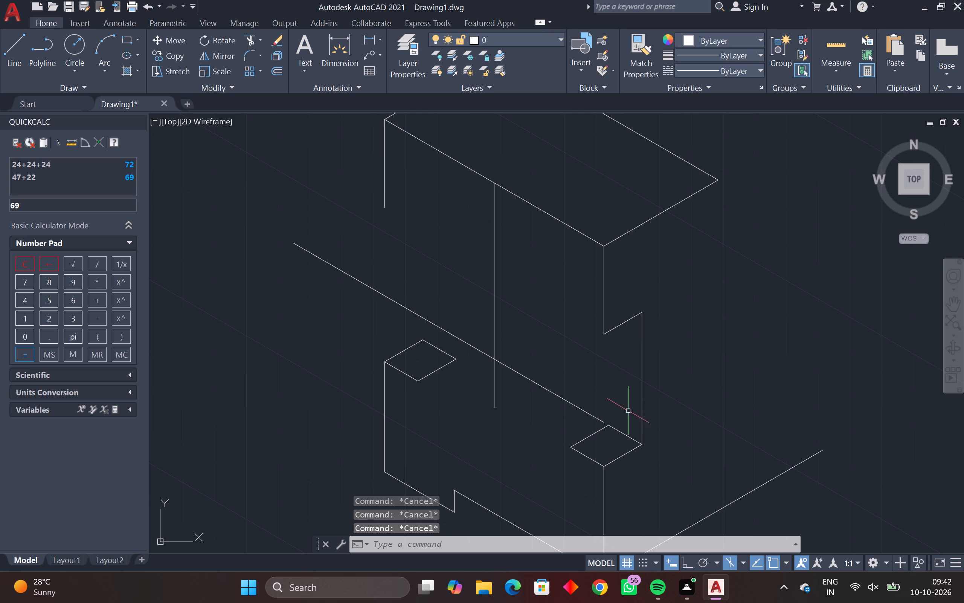
Check the height of the vertical edge below the front rhombus using a trial aligned dimension without placing it.
middle_drag(631, 413, 671, 342)
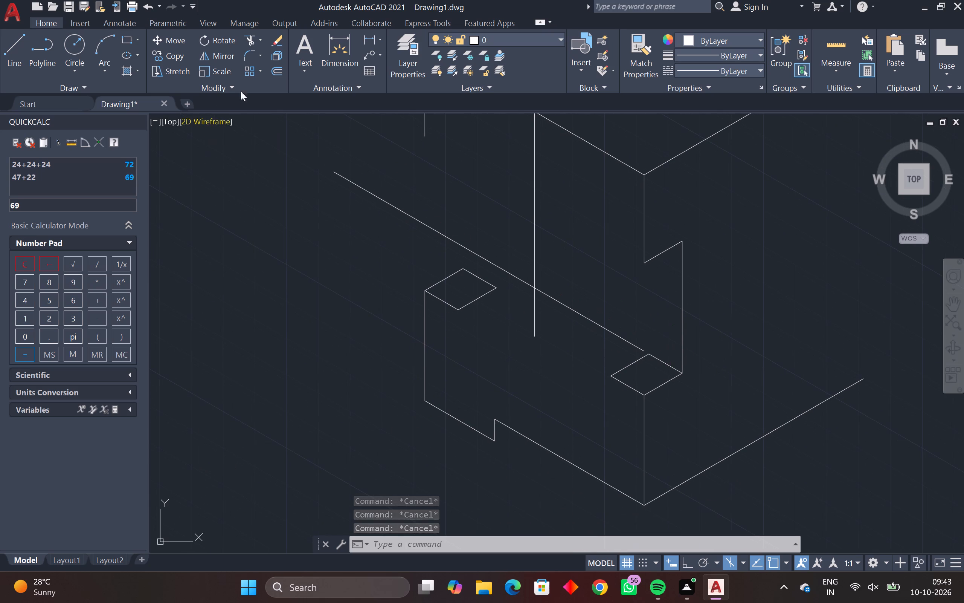
key(Escape)
key(Escape)
click(343, 43)
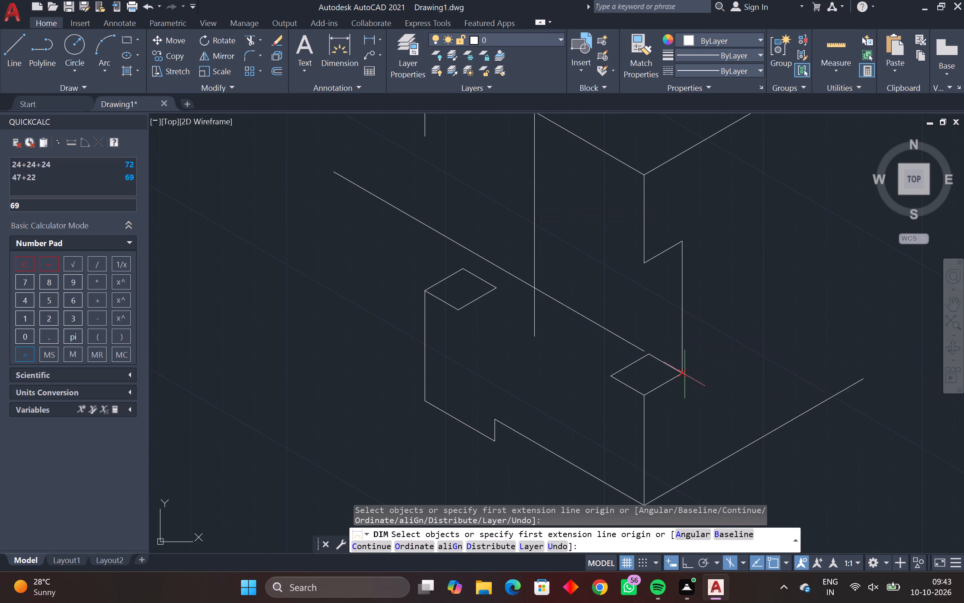
click(377, 38)
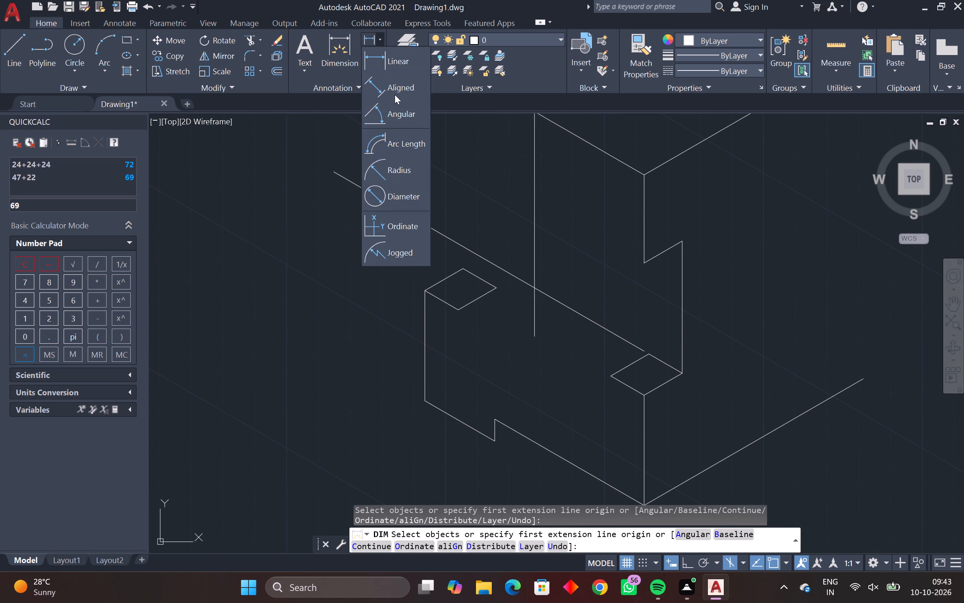
click(395, 94)
click(379, 37)
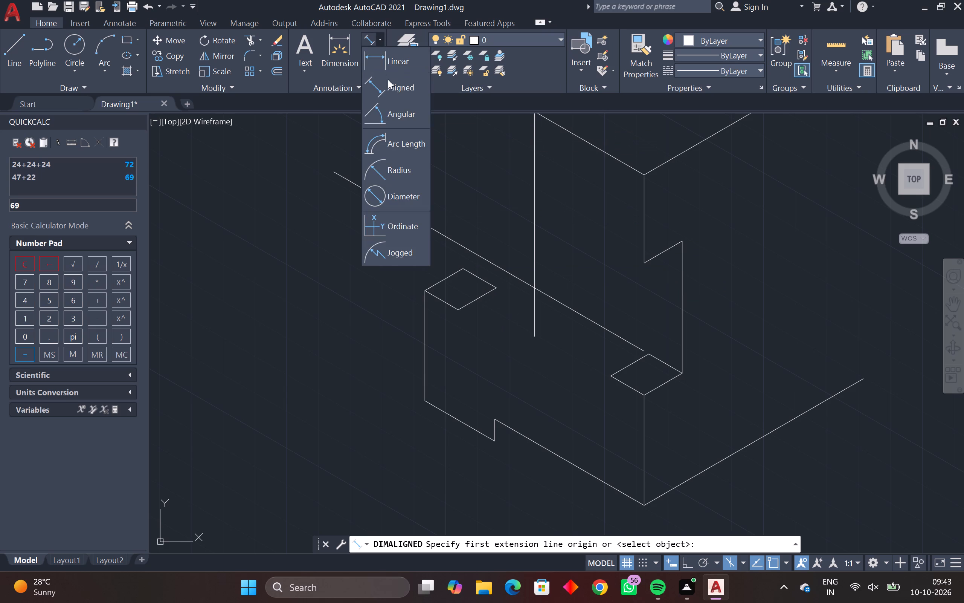
click(396, 90)
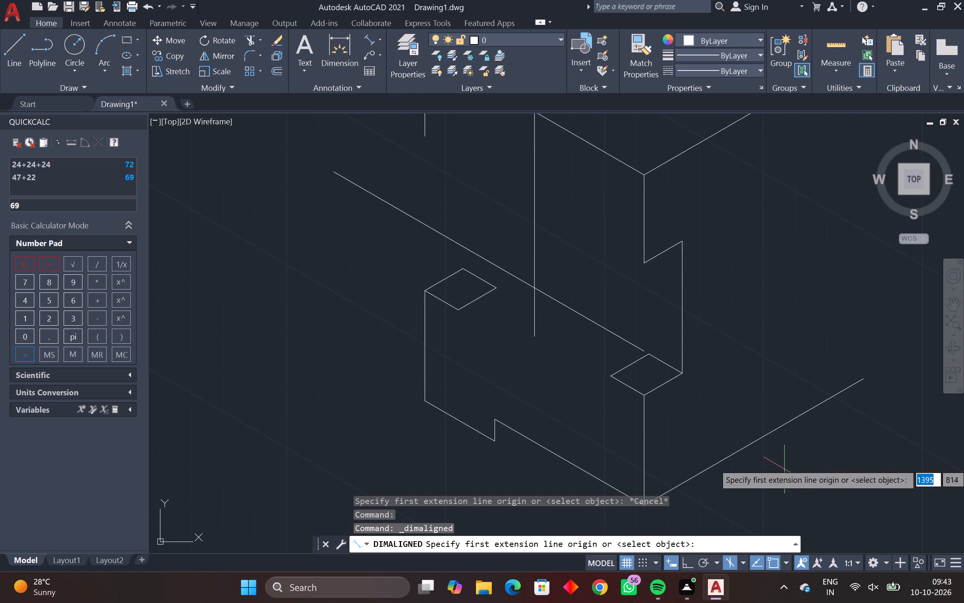
click(683, 374)
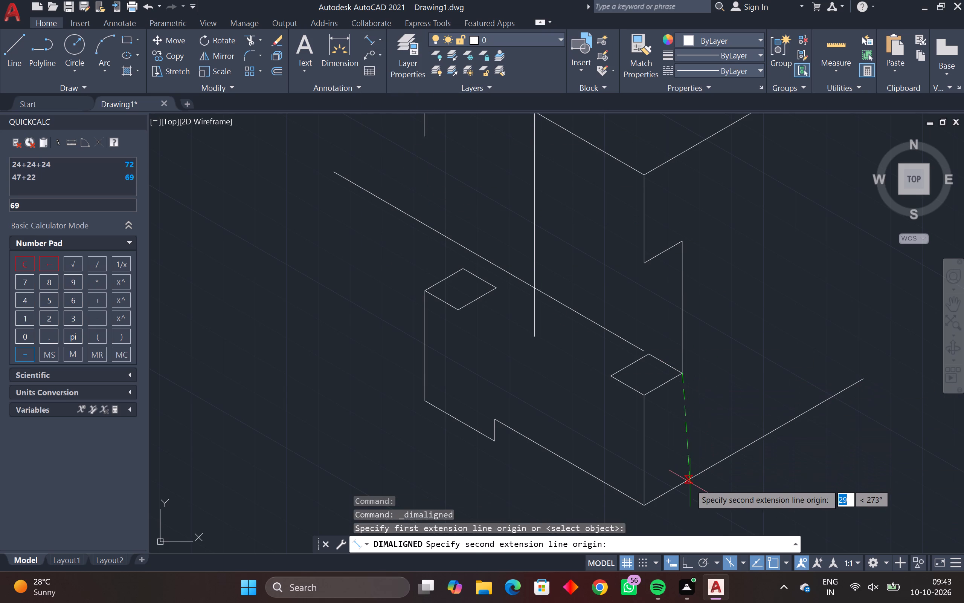
key(Escape)
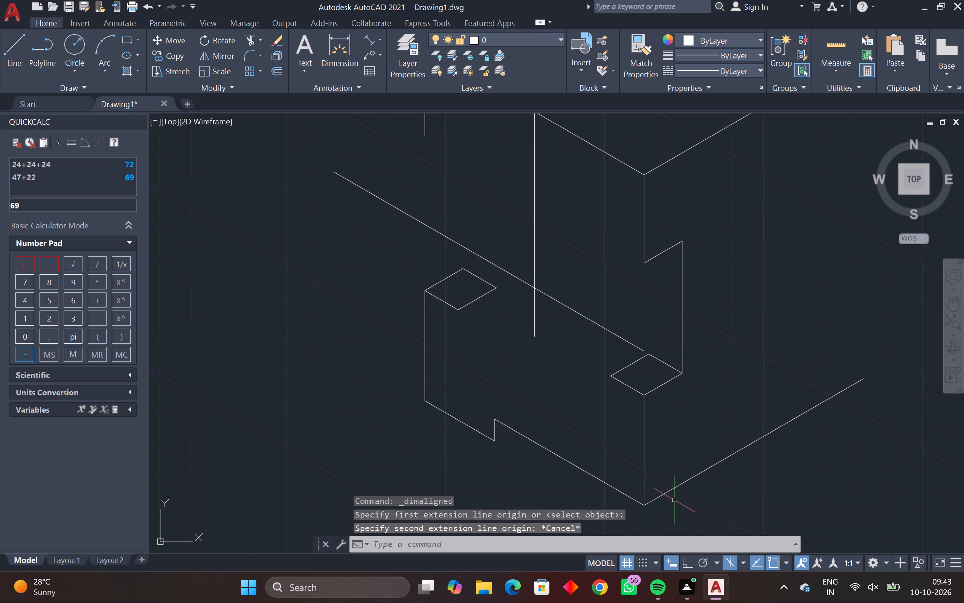
key(space)
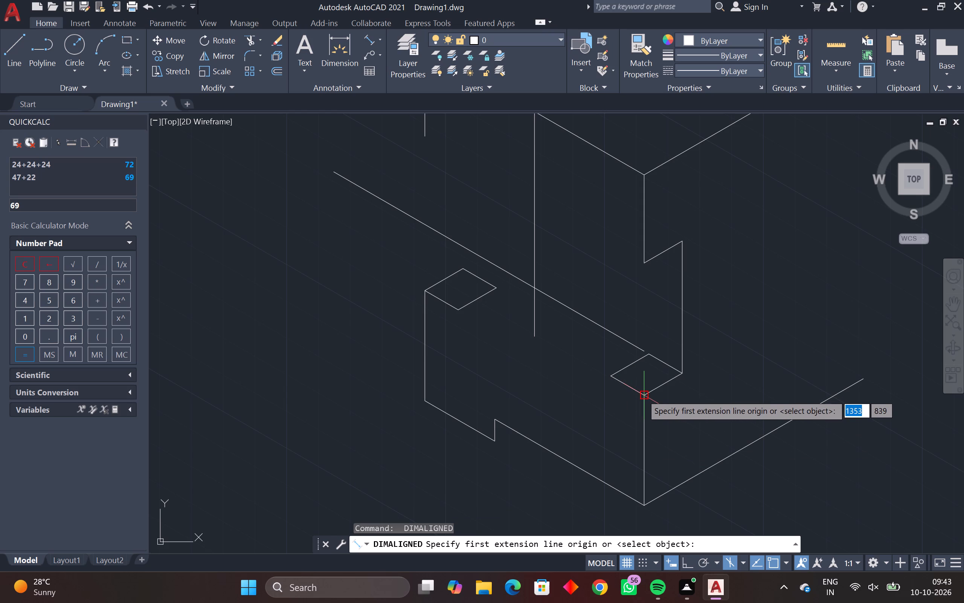
click(642, 396)
click(643, 503)
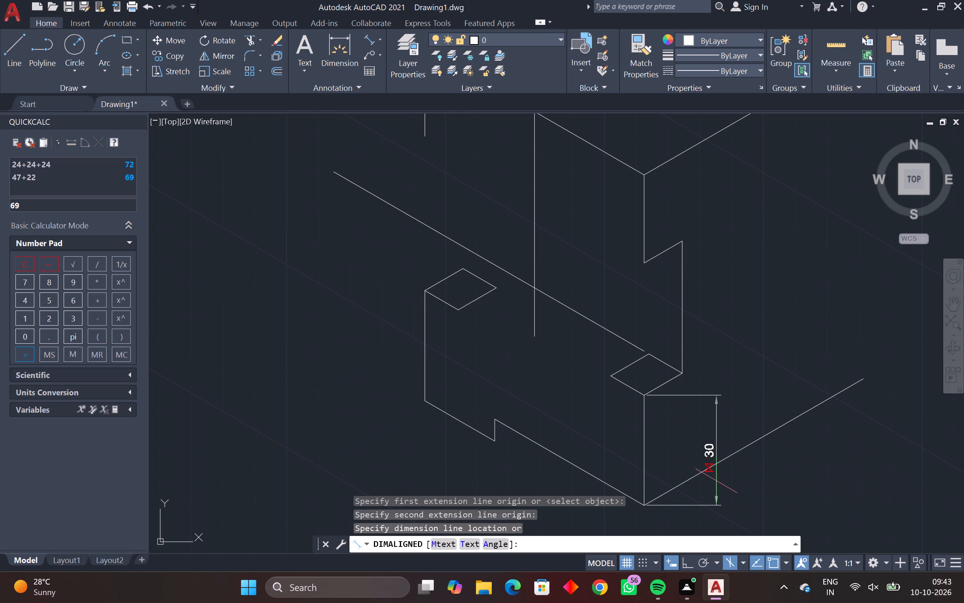
key(Escape)
Erase the sloping construction line that ends just above the front rhombus ledge.
drag(613, 291, 590, 317)
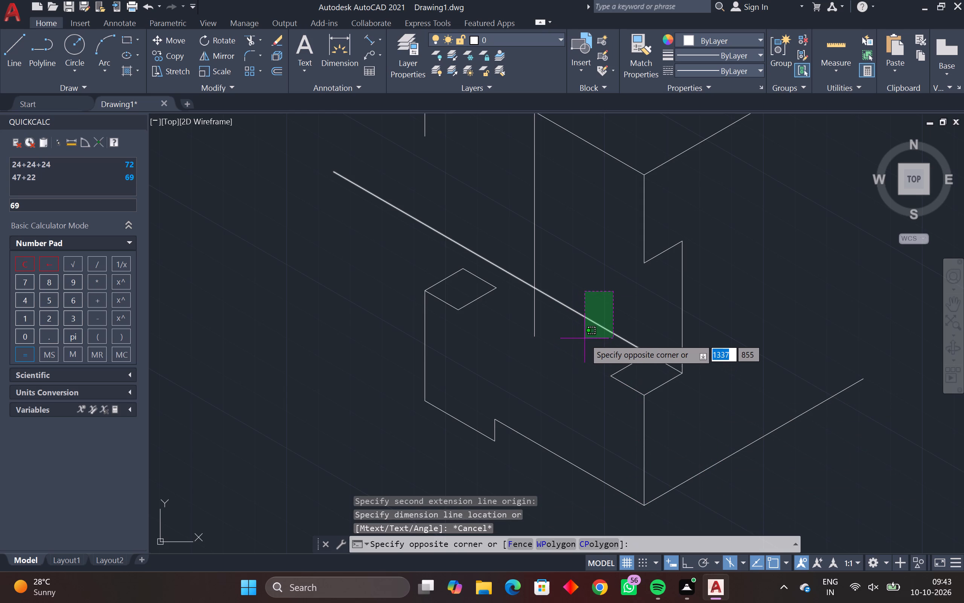
click(584, 338)
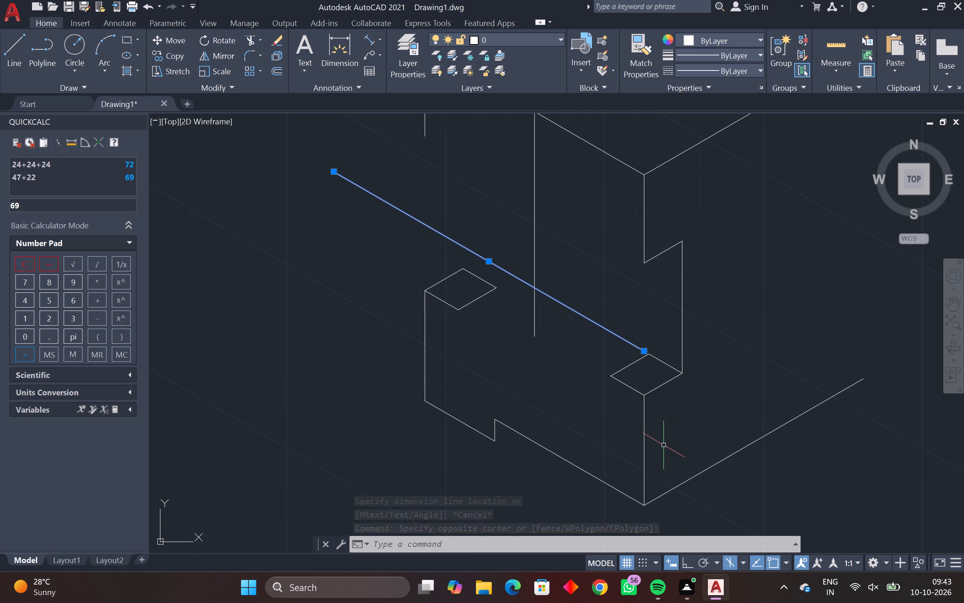
key(Delete)
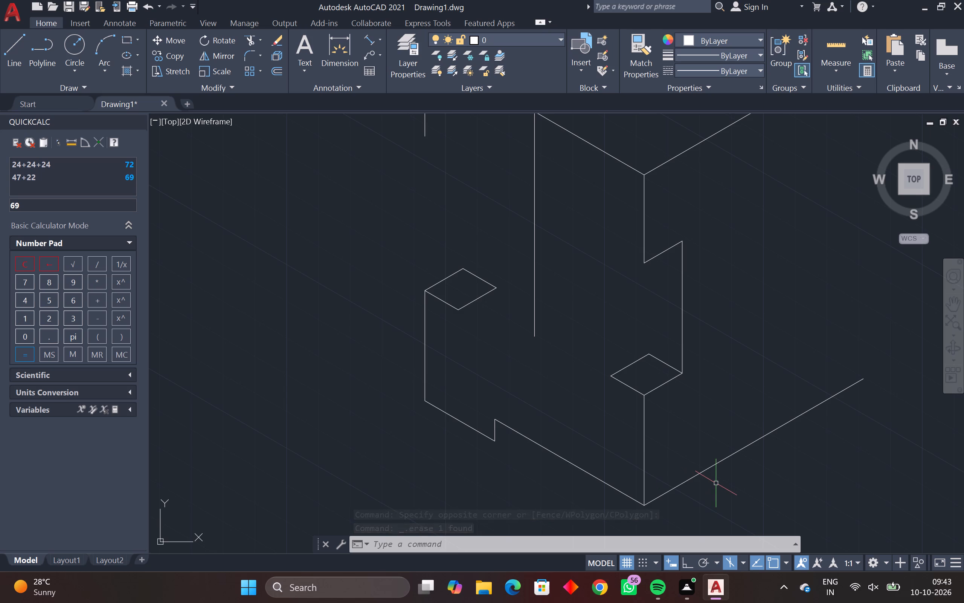
With Ortho on, draw a 42-unit vertical line upward from a point on the base edge receding from the front bottom corner.
text(L)
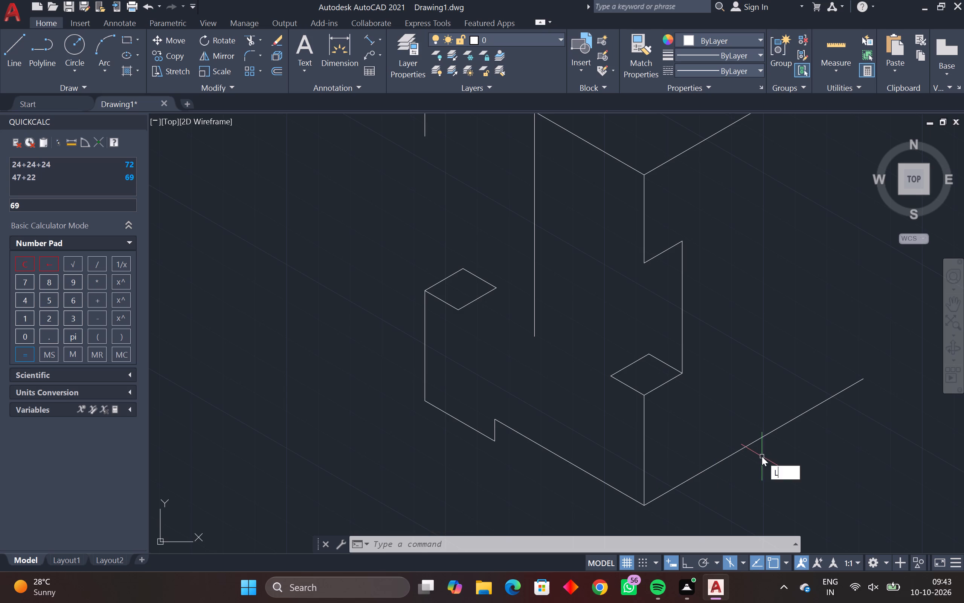
key(space)
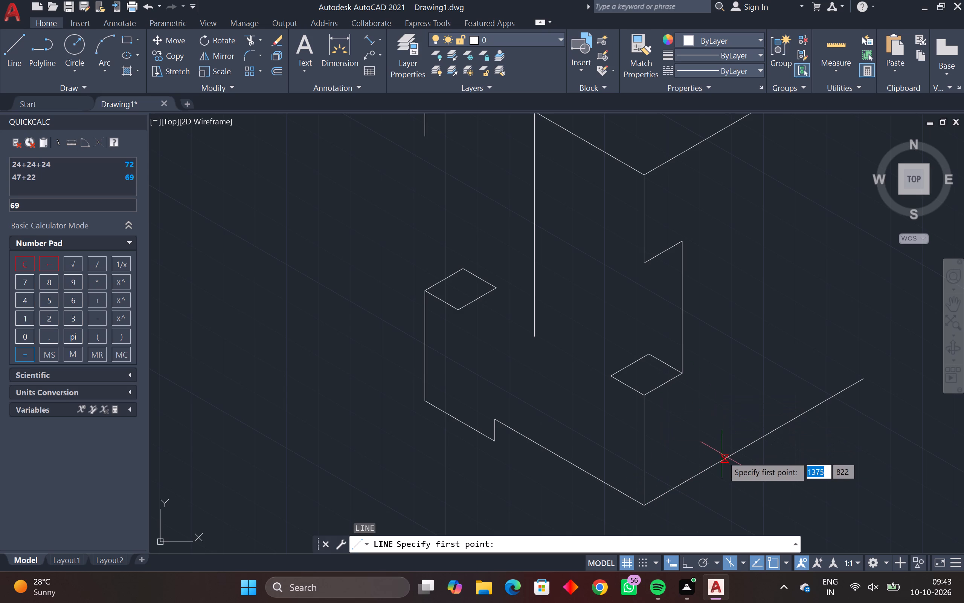
click(723, 460)
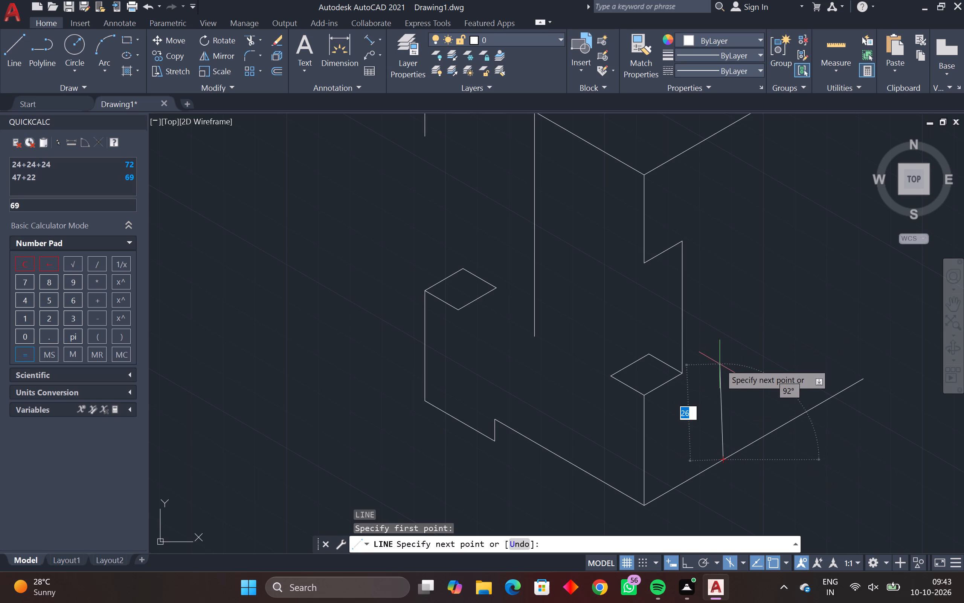
key(F8)
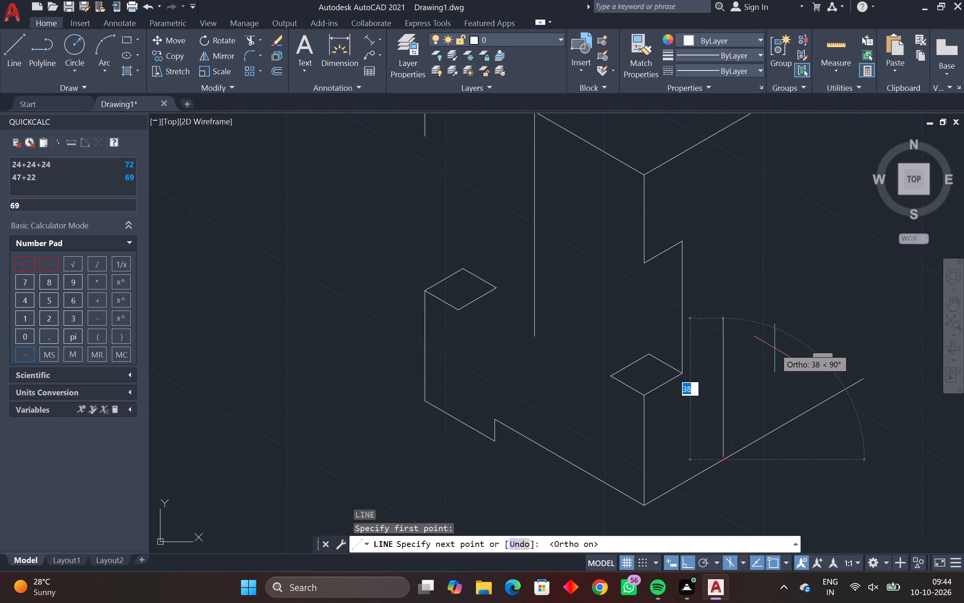
key(4)
key(2)
key(Return)
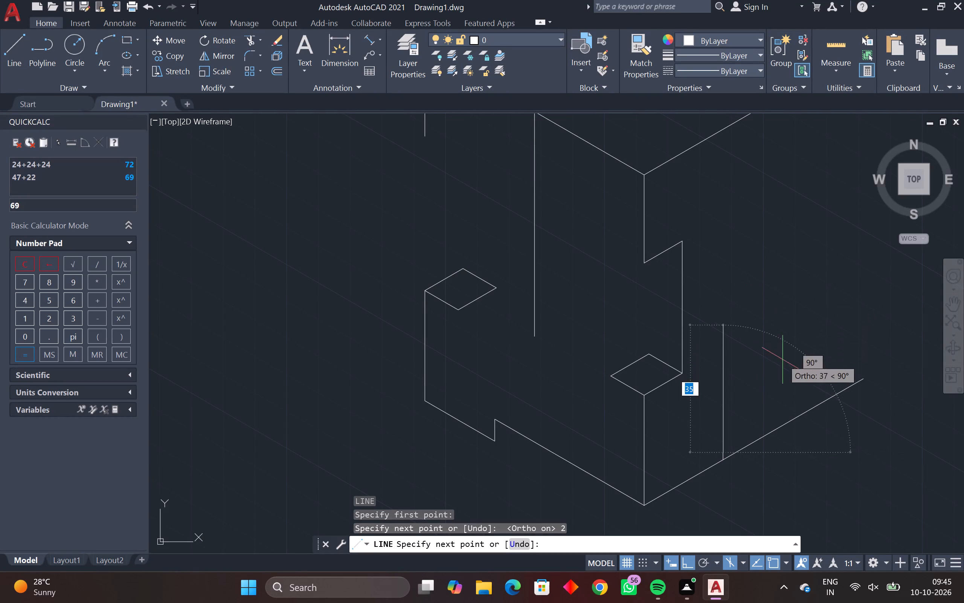
key(ctrl+z)
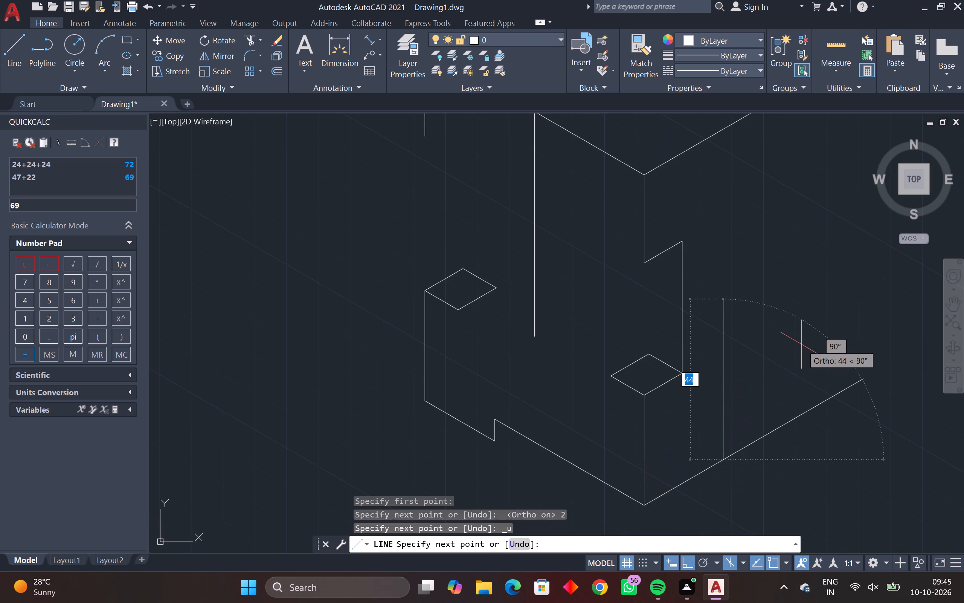
text(42)
key(Return)
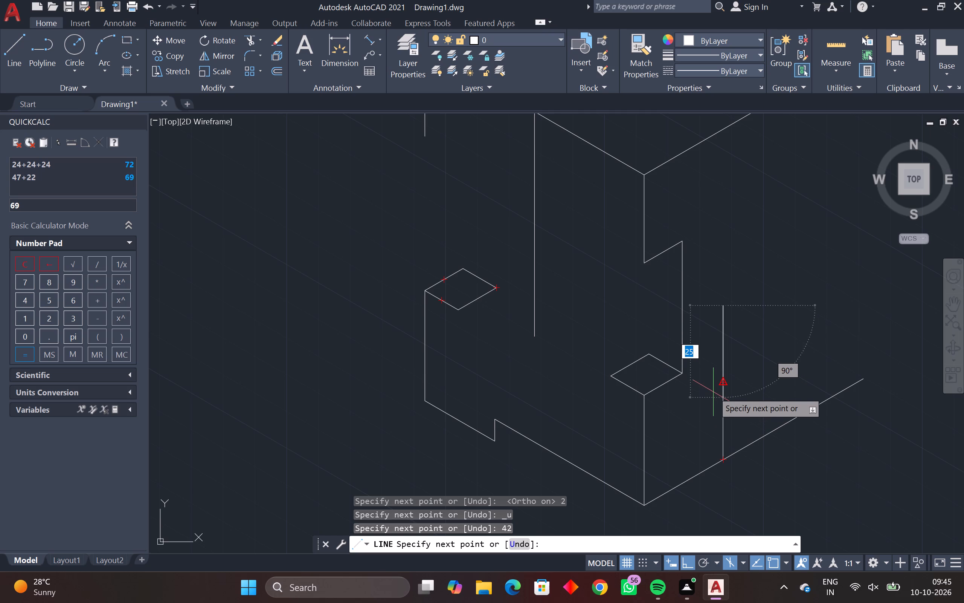
From the top of the 42-unit vertical, draw an isometric line about 118 units long at 150° past the back-left vertical edge.
click(709, 408)
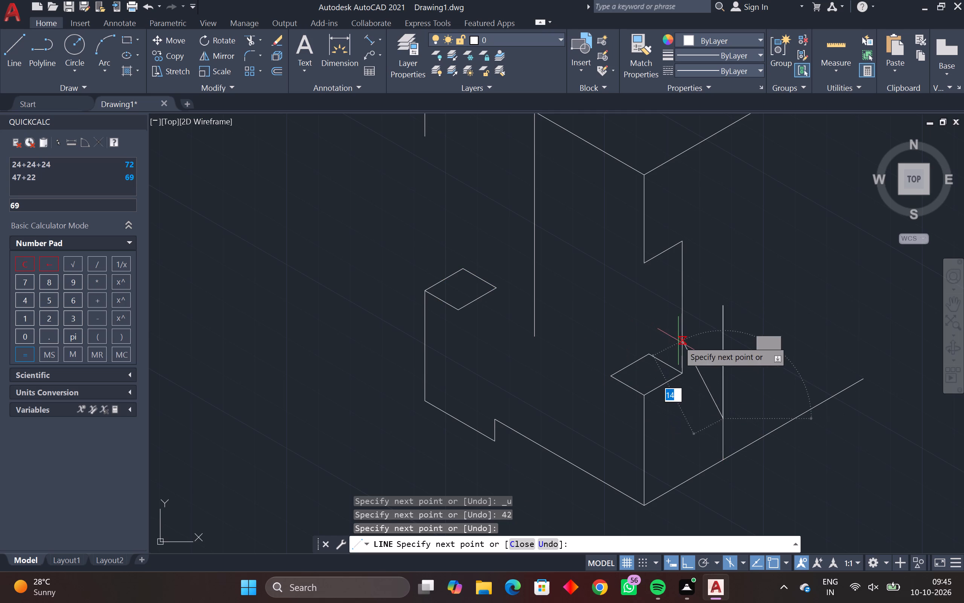
key(ctrl+z)
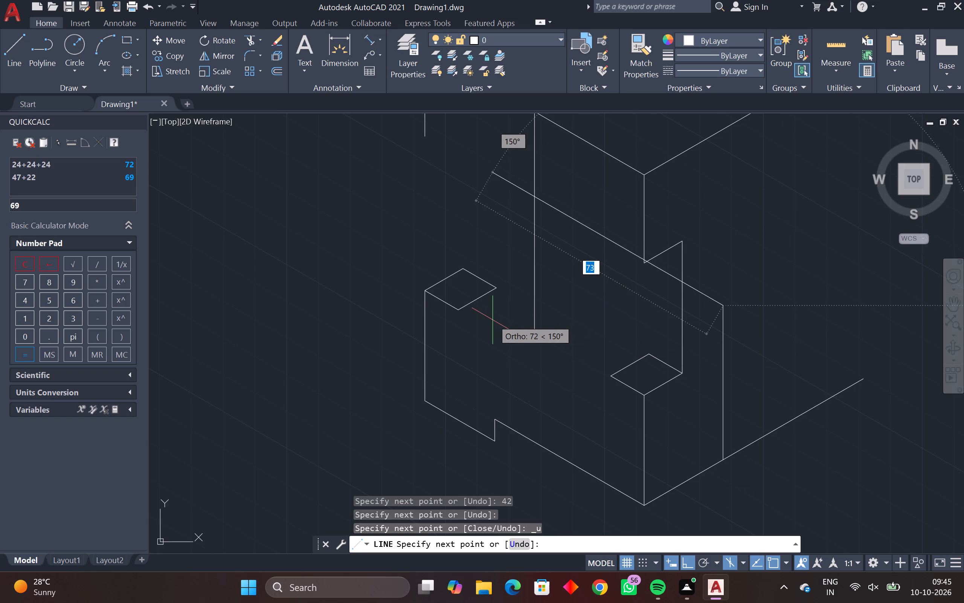
click(347, 301)
key(Escape)
Trim the new sloping line's overhang beyond the short vertical edge below the top face's far left corner.
scroll(567, 289, down, 1)
middle_drag(560, 288, 561, 287)
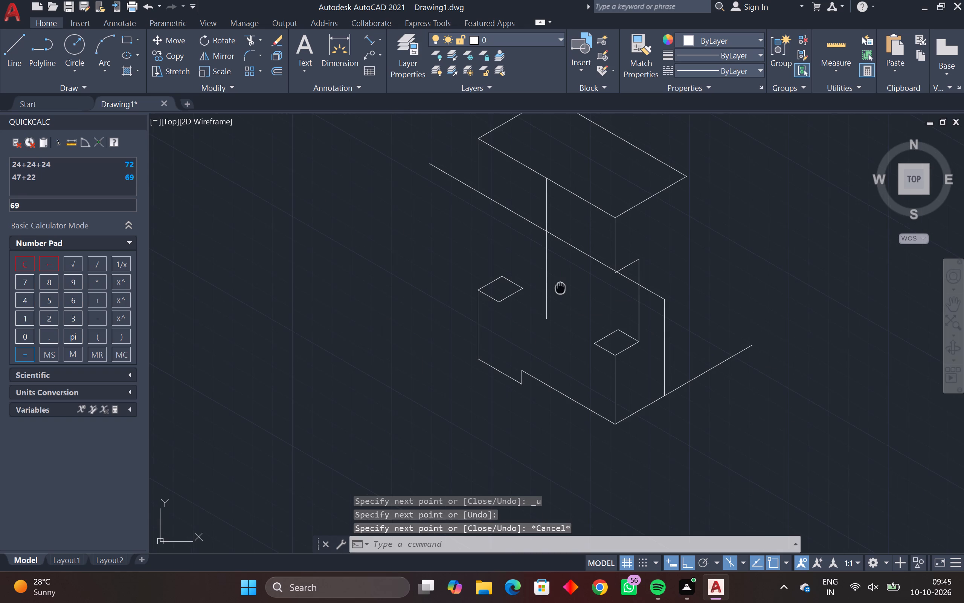
middle_drag(561, 287, 574, 274)
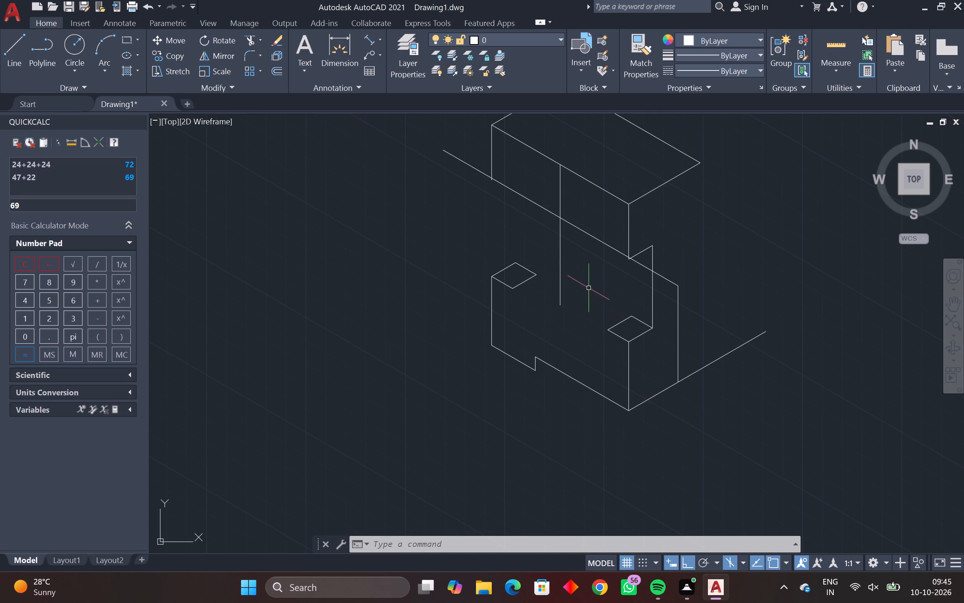
scroll(484, 199, up, 2)
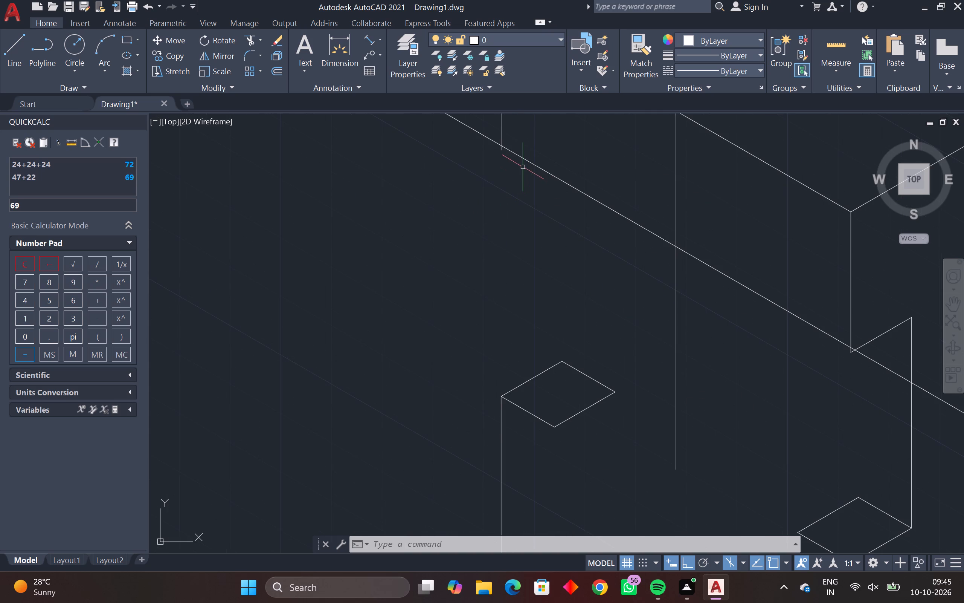
middle_drag(523, 167, 516, 265)
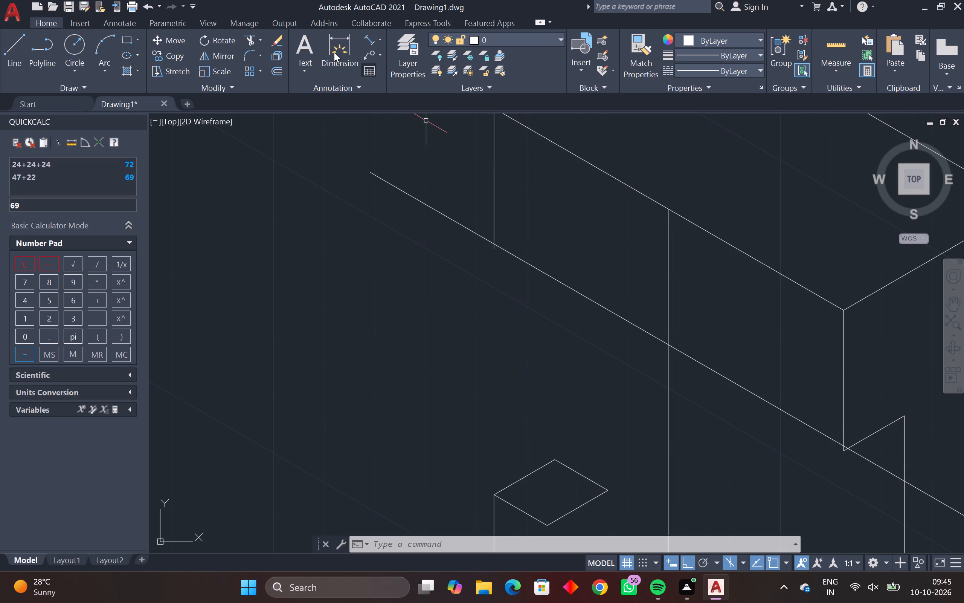
click(247, 35)
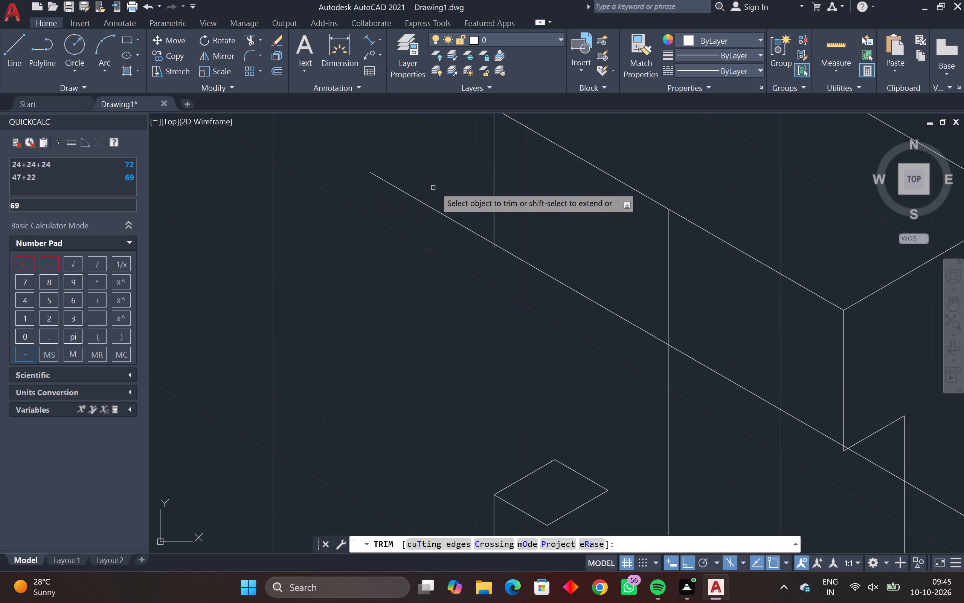
drag(445, 176, 418, 253)
scroll(497, 261, up, 3)
scroll(506, 267, down, 3)
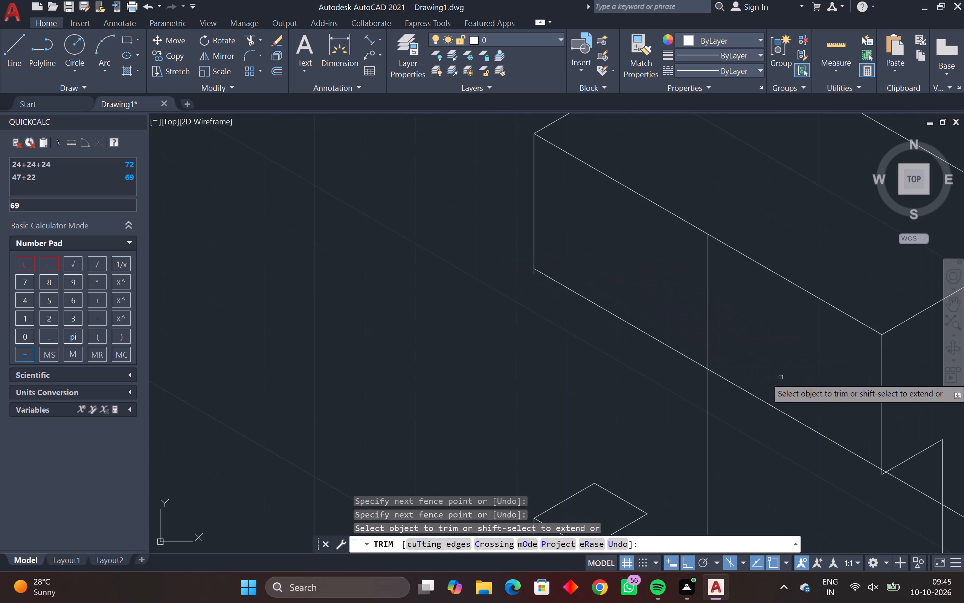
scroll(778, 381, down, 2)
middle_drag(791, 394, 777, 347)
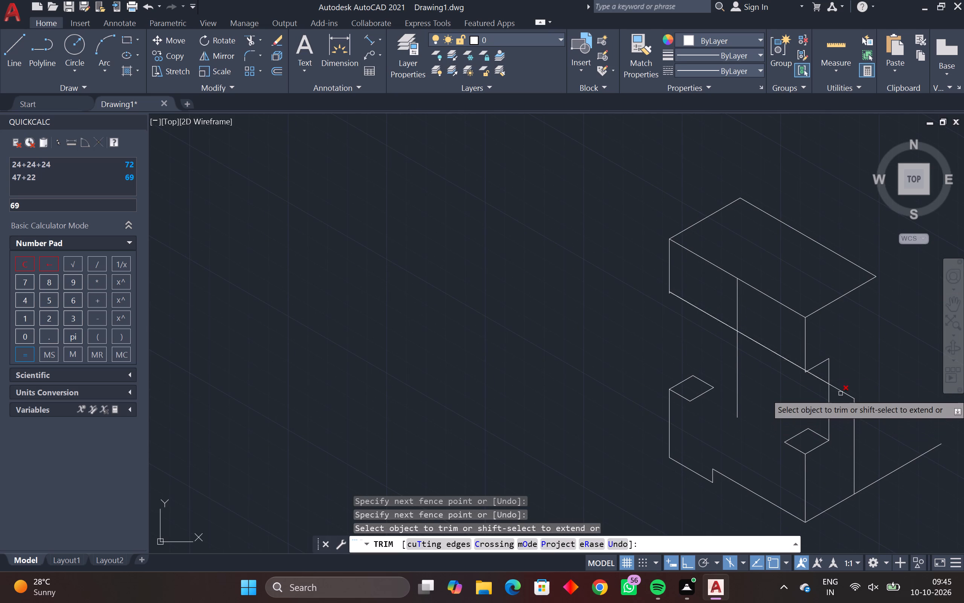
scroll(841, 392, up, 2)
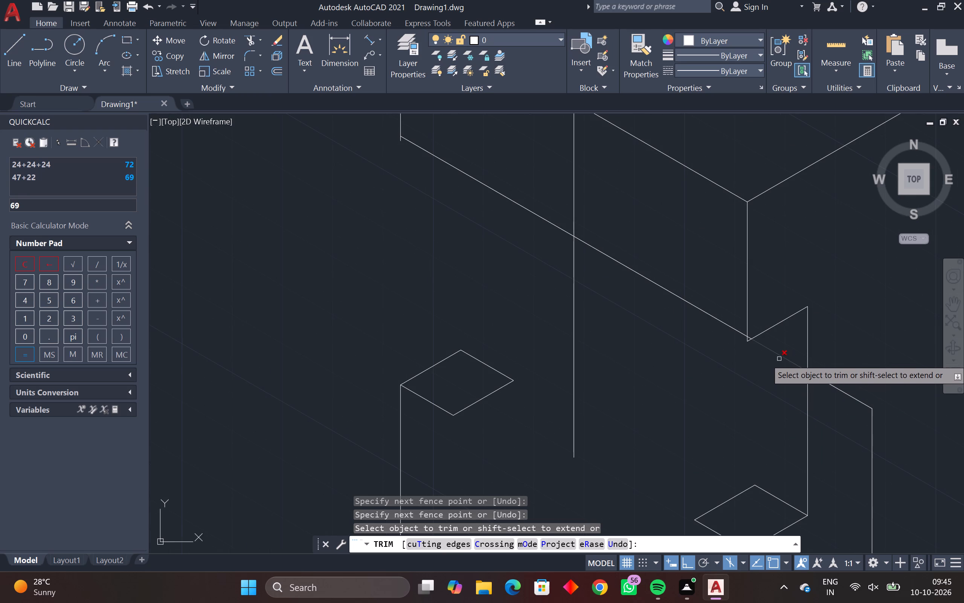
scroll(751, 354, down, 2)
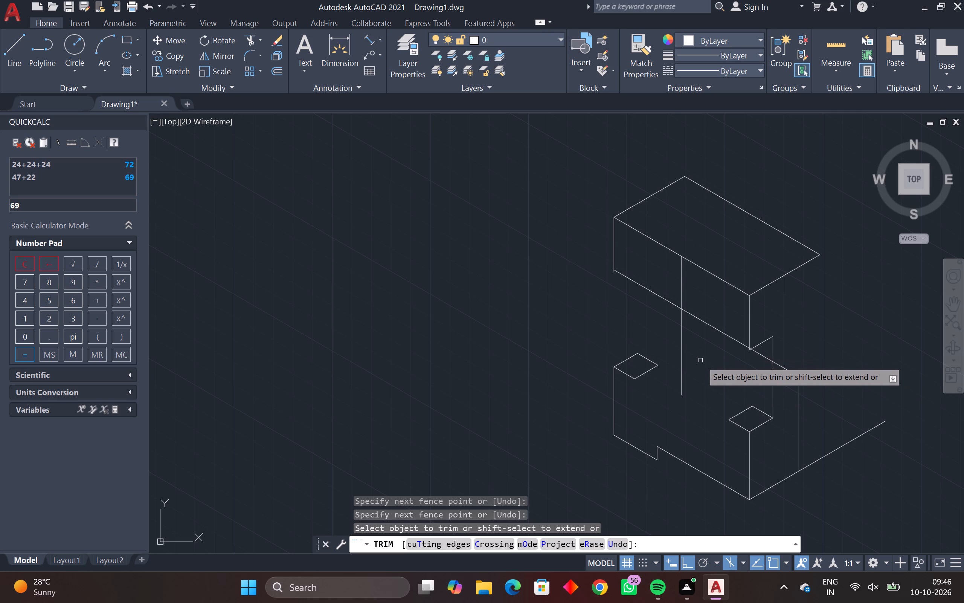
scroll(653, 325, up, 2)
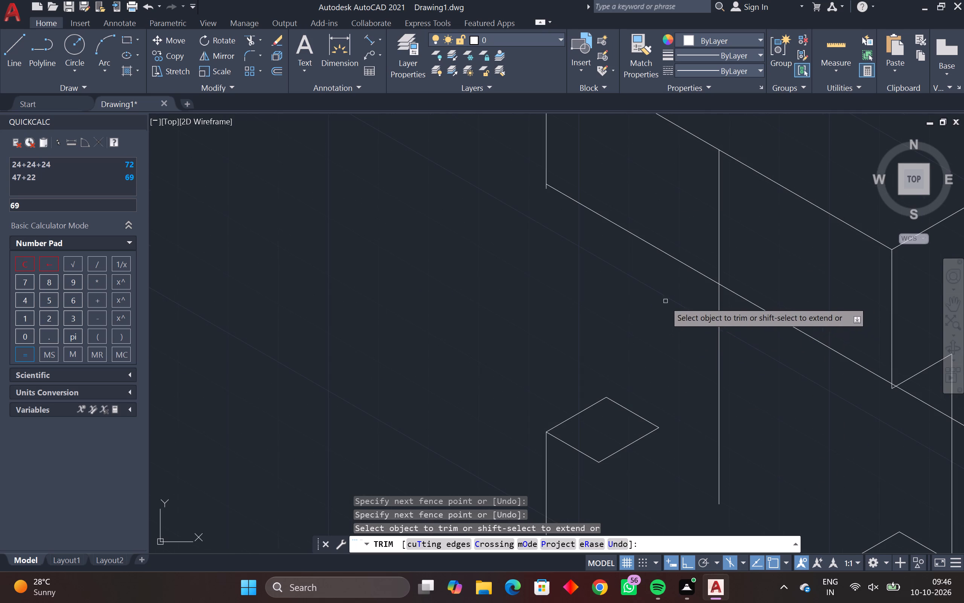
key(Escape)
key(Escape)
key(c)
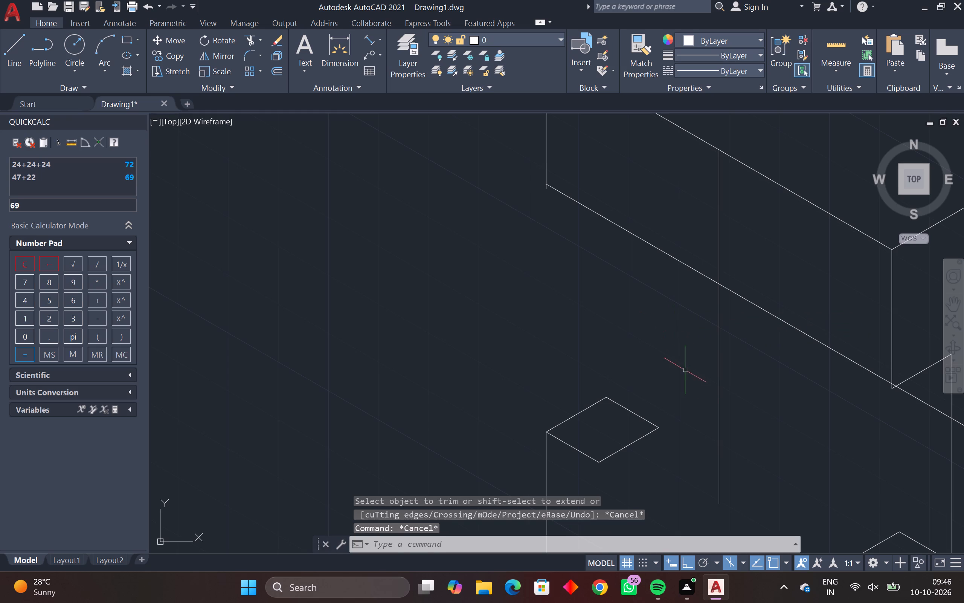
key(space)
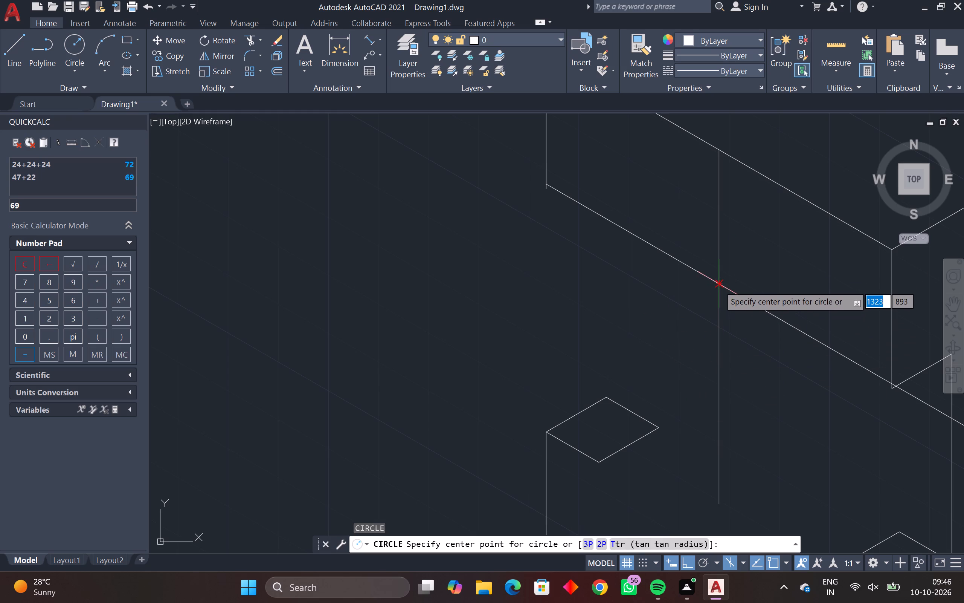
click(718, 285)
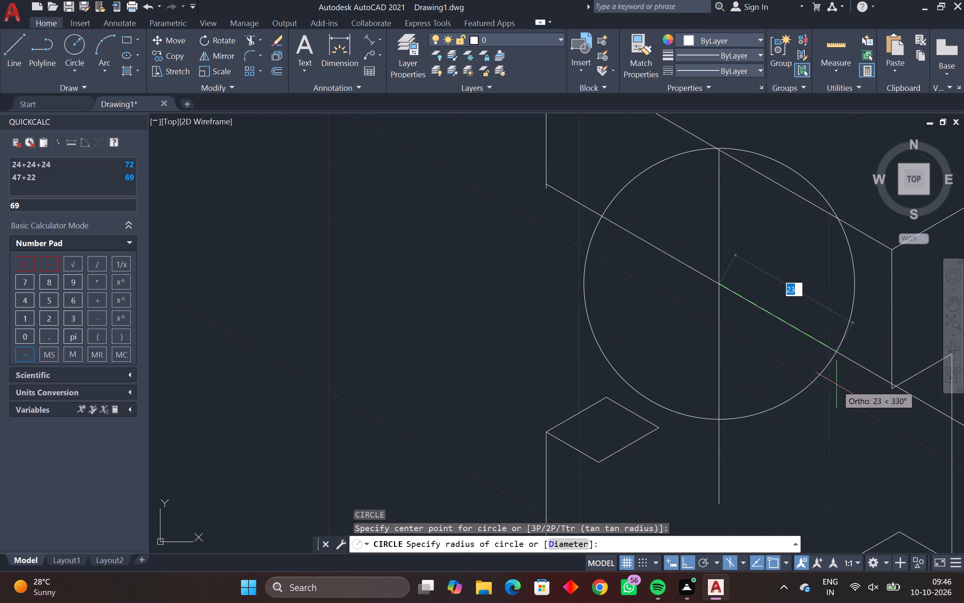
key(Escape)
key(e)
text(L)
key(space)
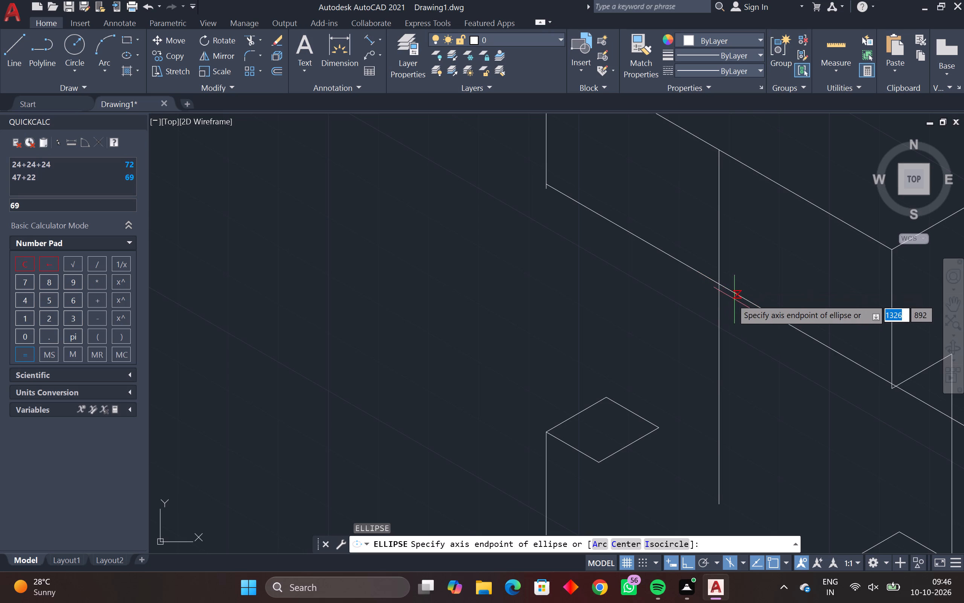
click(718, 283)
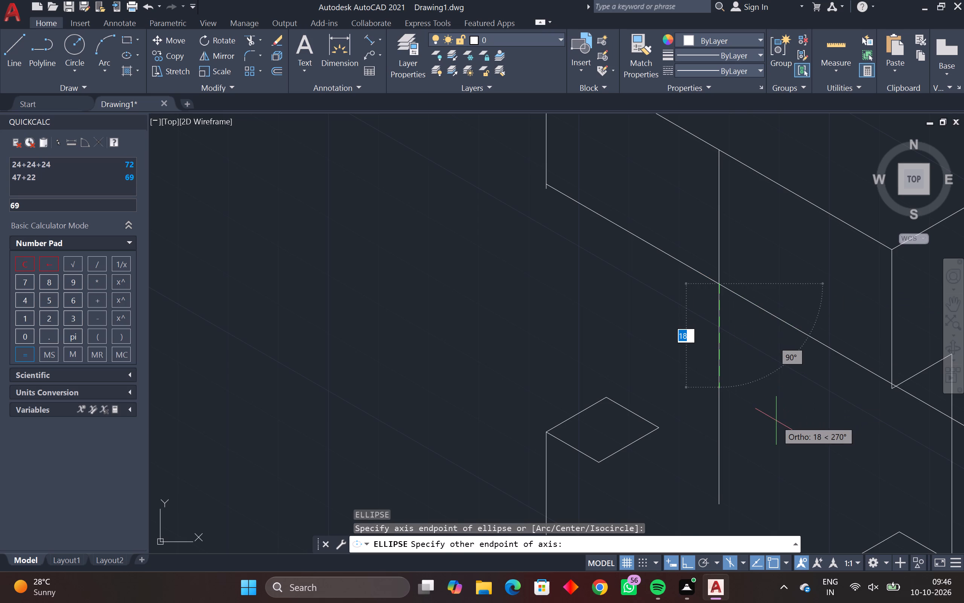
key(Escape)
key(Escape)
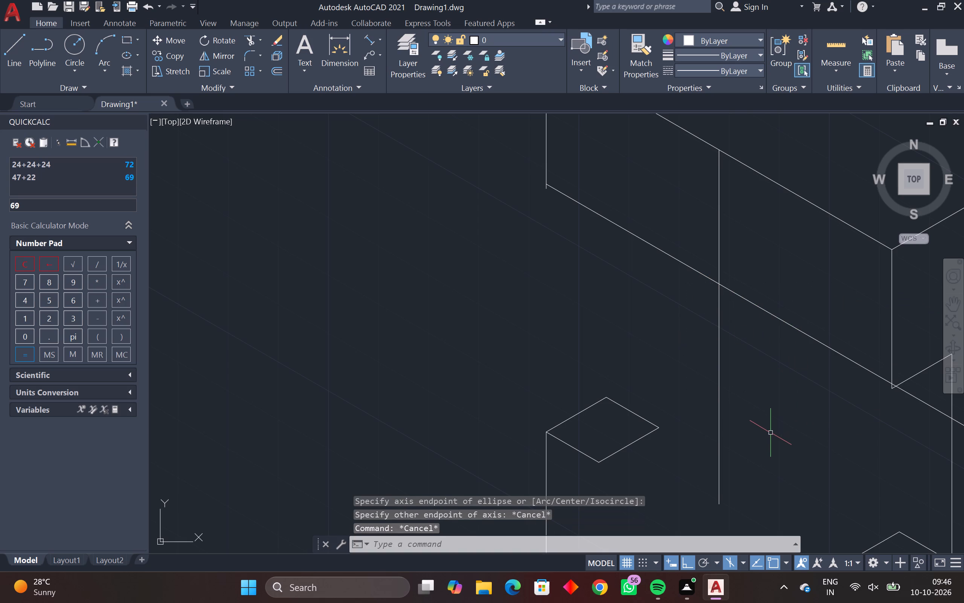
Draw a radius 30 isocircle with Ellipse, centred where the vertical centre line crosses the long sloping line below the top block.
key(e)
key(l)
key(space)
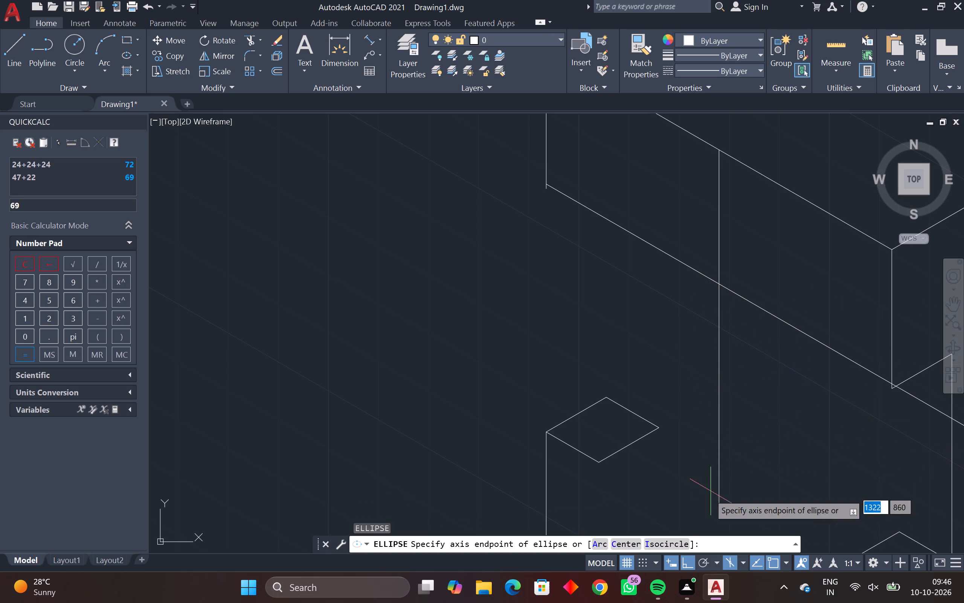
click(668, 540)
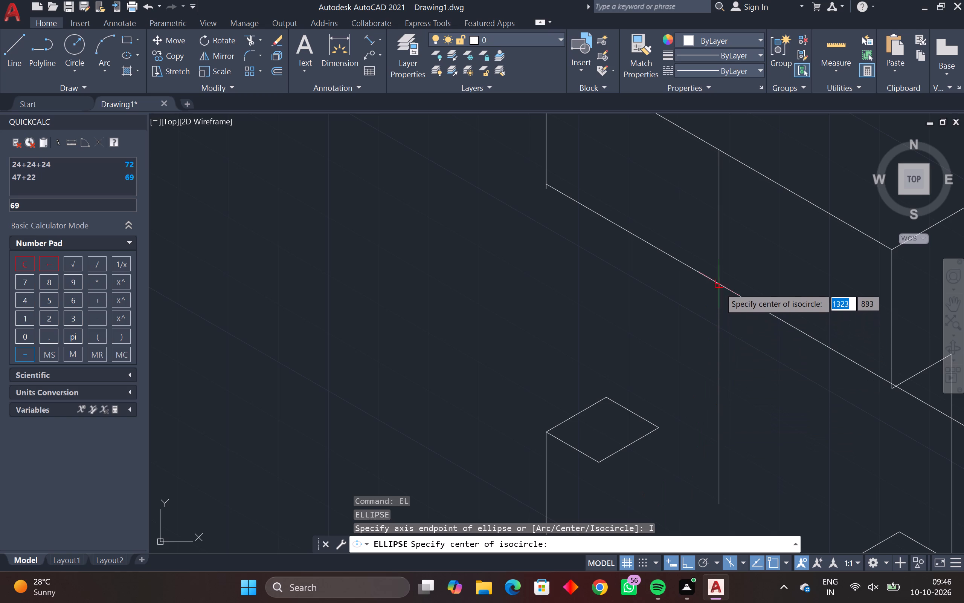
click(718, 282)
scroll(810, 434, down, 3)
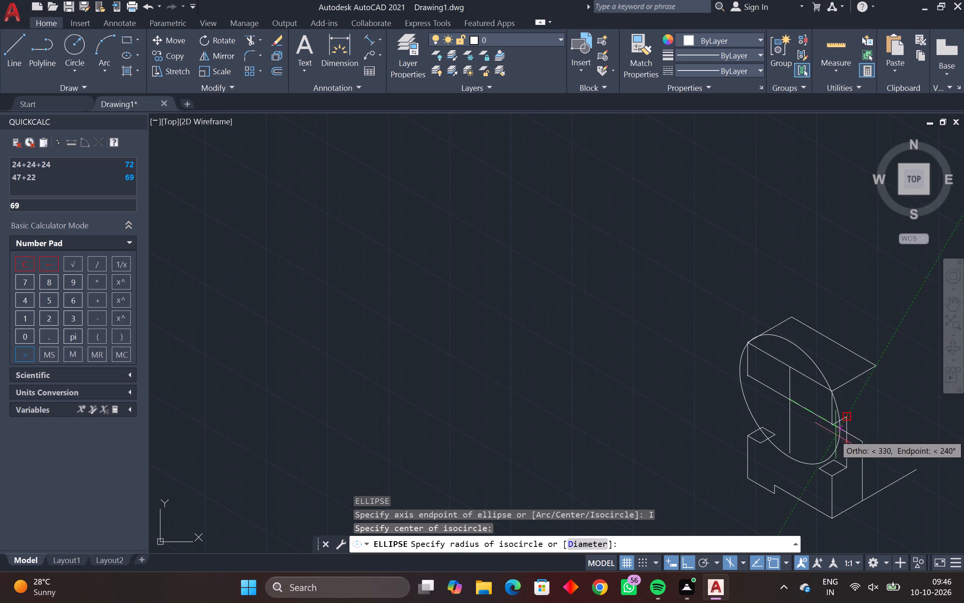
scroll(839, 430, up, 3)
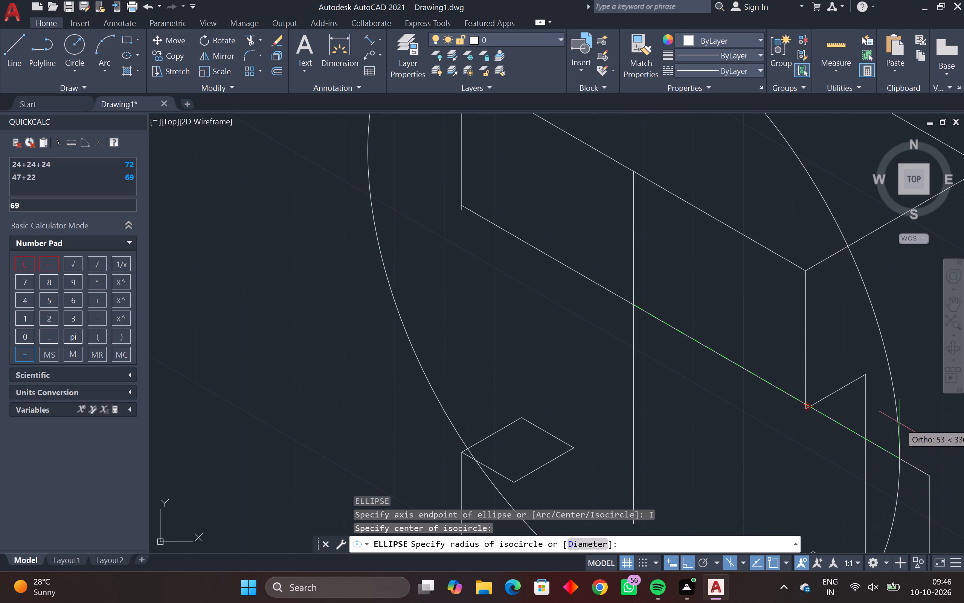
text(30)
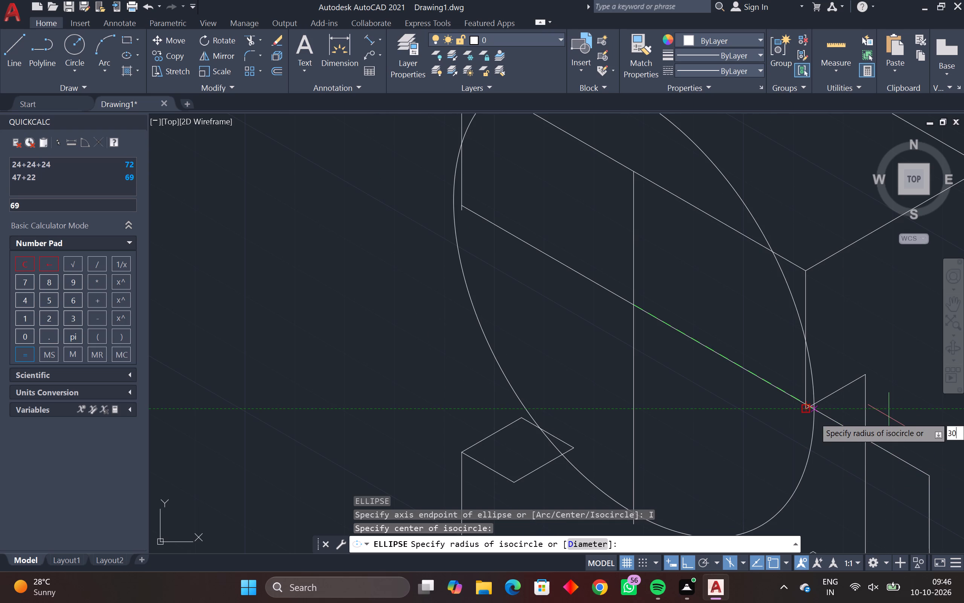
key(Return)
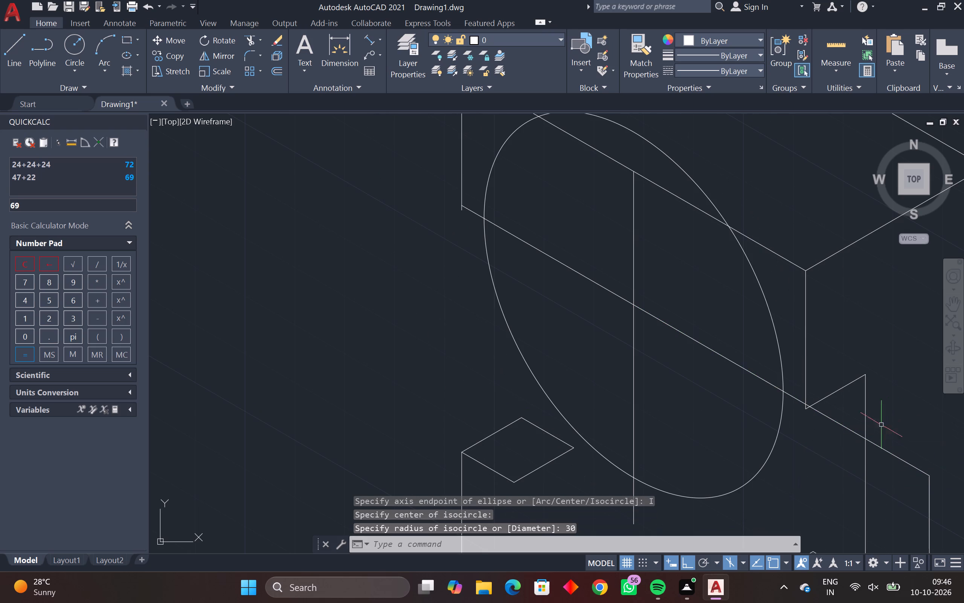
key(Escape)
Examine the whole isometric object together with its isocircle.
scroll(731, 451, down, 1)
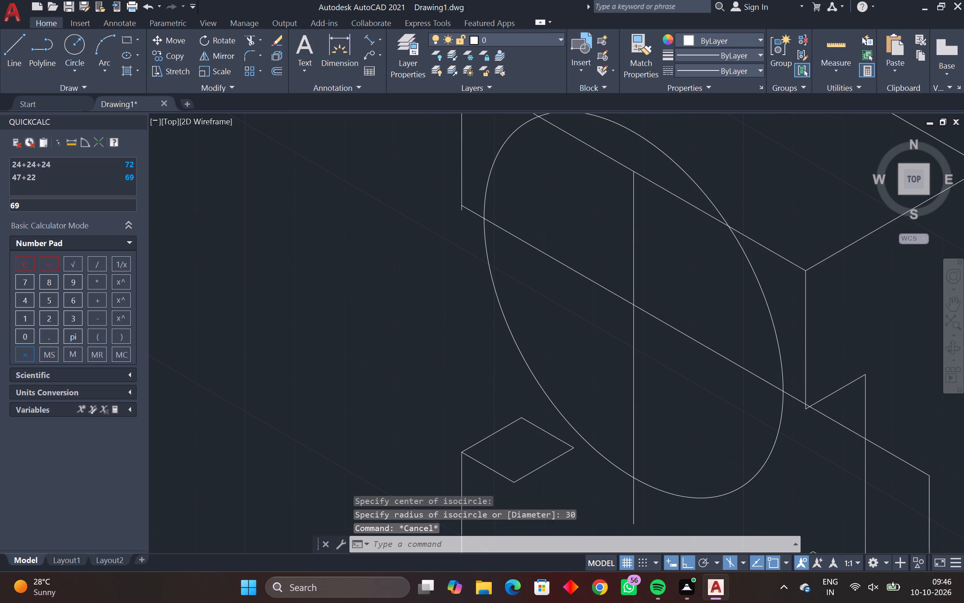
middle_drag(731, 451, 742, 440)
scroll(742, 440, down, 3)
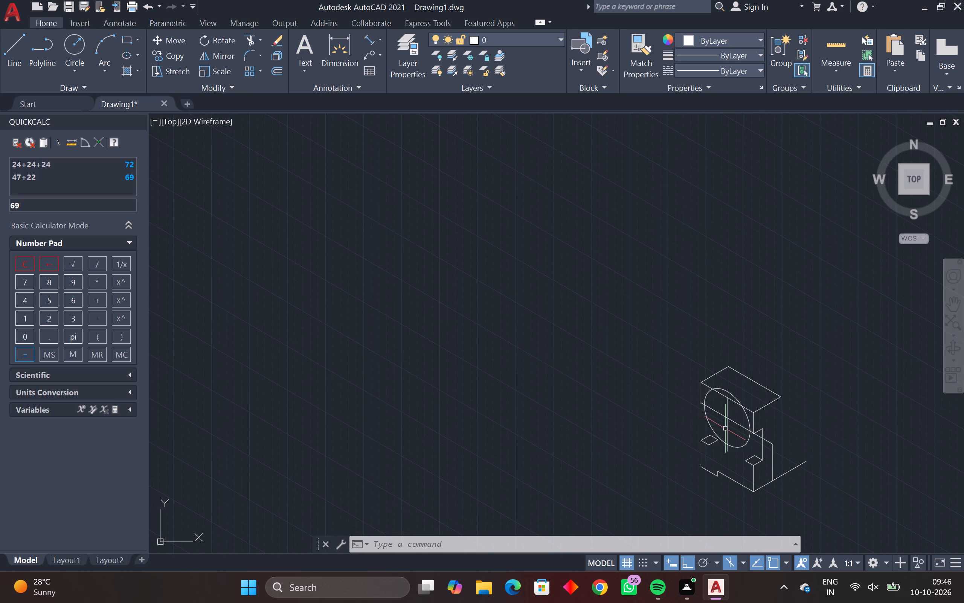
scroll(726, 431, up, 3)
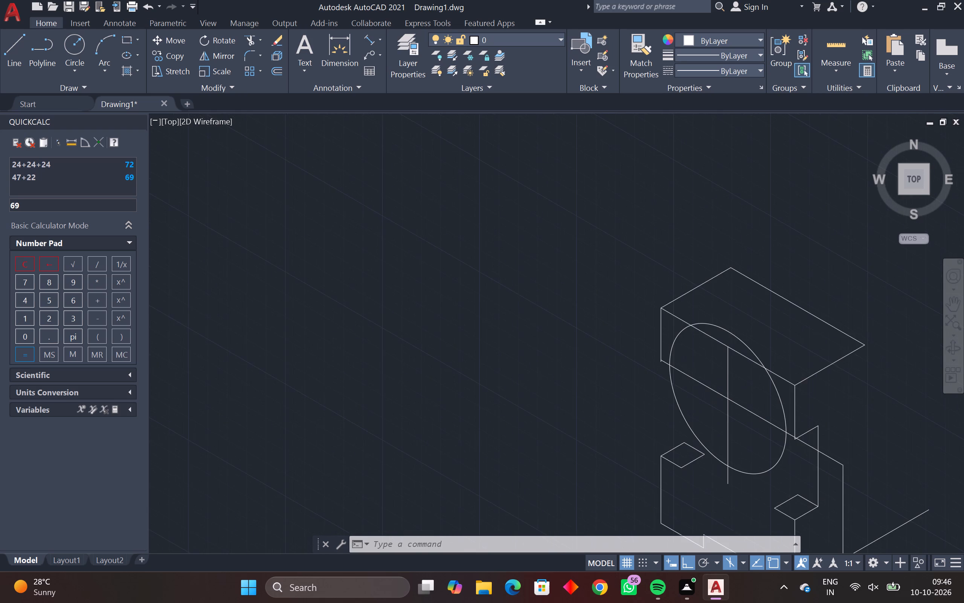
middle_drag(726, 431, 584, 341)
scroll(583, 341, down, 3)
middle_drag(577, 344, 584, 305)
scroll(575, 318, up, 2)
middle_drag(575, 318, 450, 341)
scroll(450, 341, down, 1)
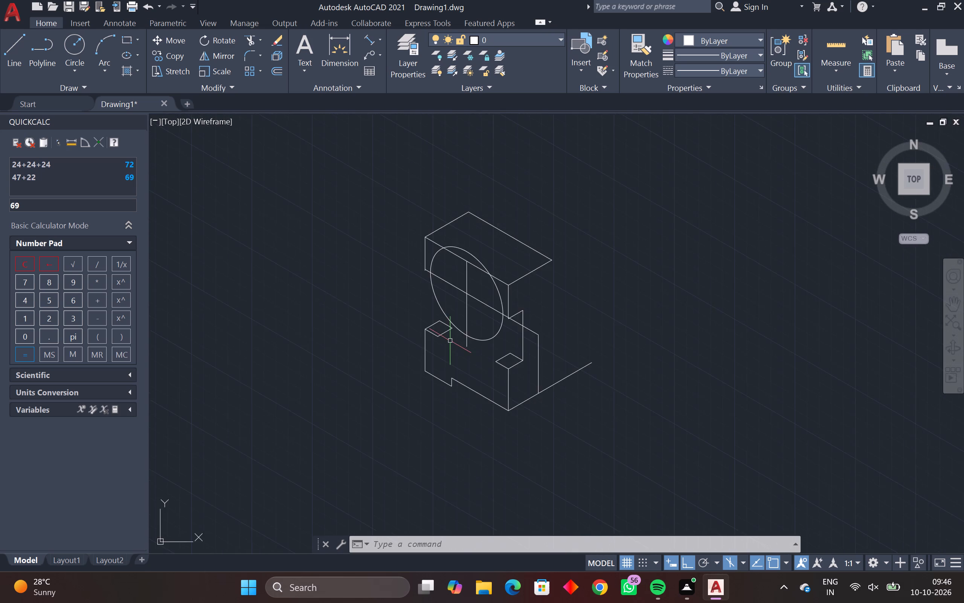
scroll(450, 341, up, 3)
scroll(451, 344, down, 2)
middle_drag(454, 345, 393, 384)
scroll(402, 386, down, 2)
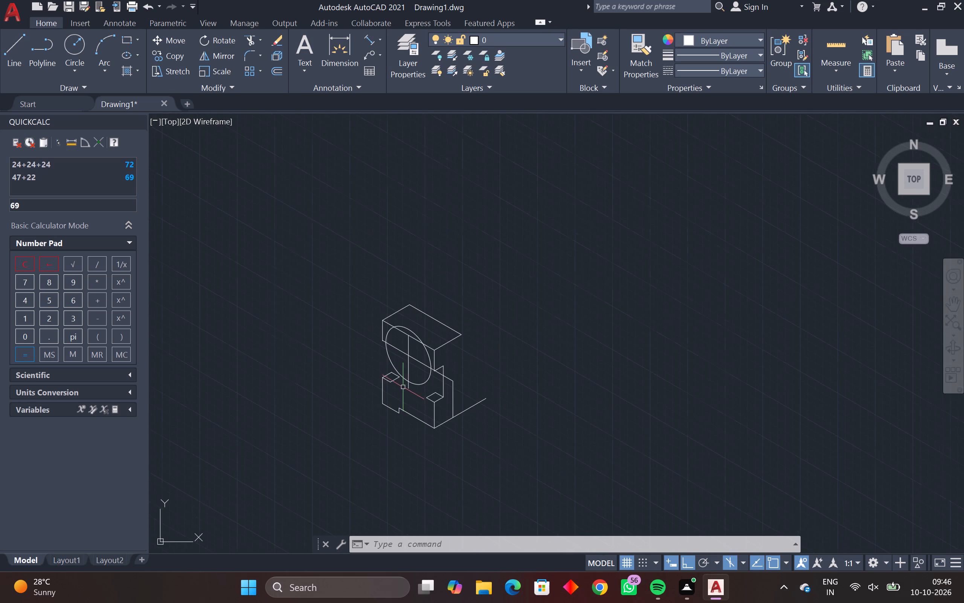
Erase the entire isometric object, including the isocircle and all construction lines.
middle_drag(403, 387, 424, 389)
drag(553, 288, 293, 362)
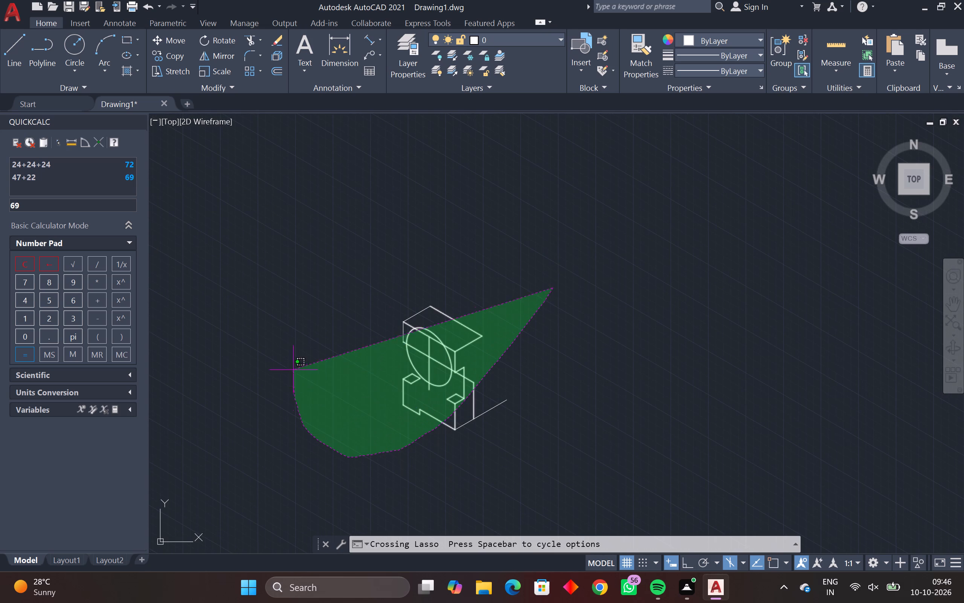
drag(293, 362, 368, 300)
drag(604, 324, 400, 524)
drag(564, 253, 560, 257)
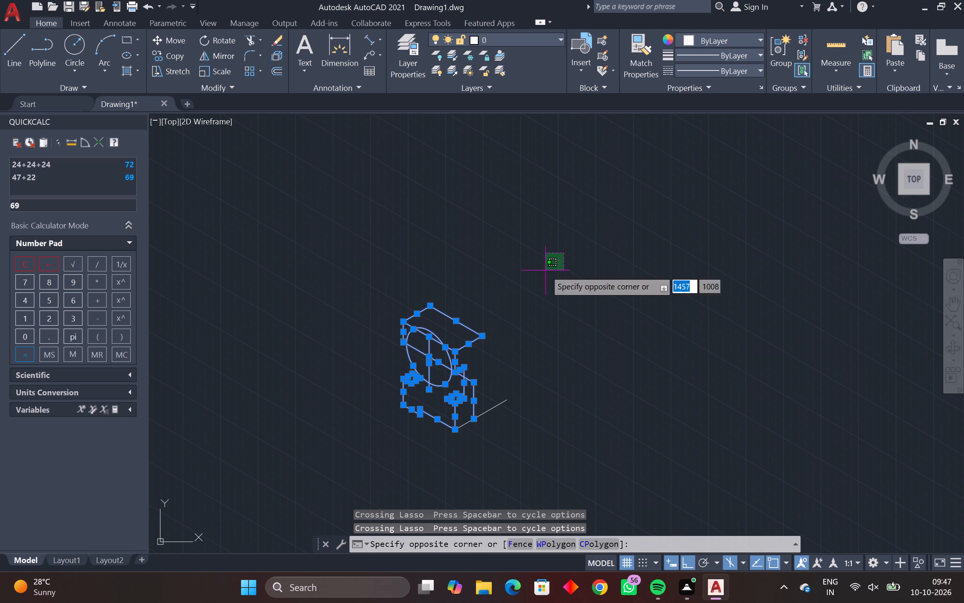
click(259, 478)
key(Delete)
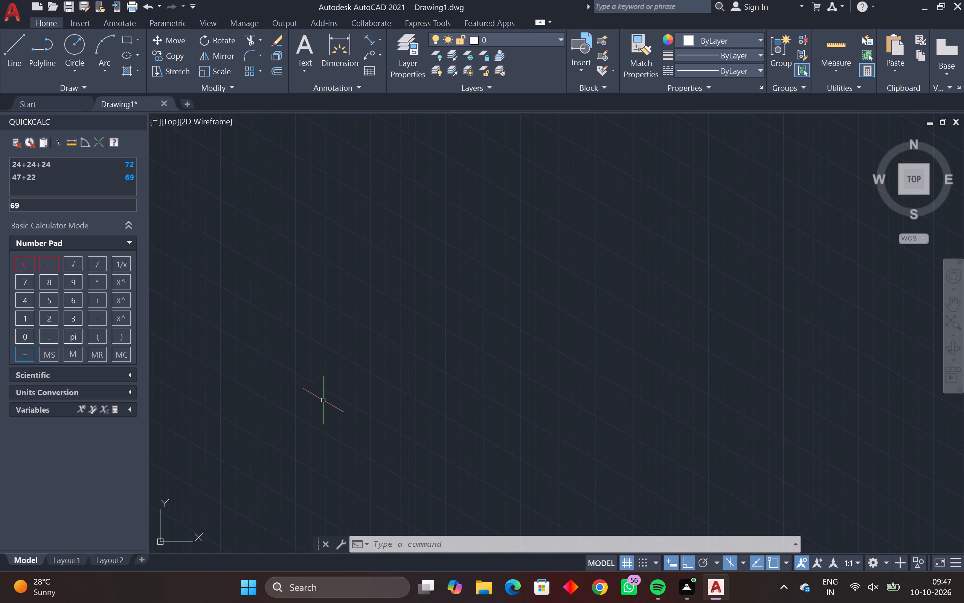
With the Line command started, clear the current value in the calculator.
key(l)
key(space)
double_click(31, 262)
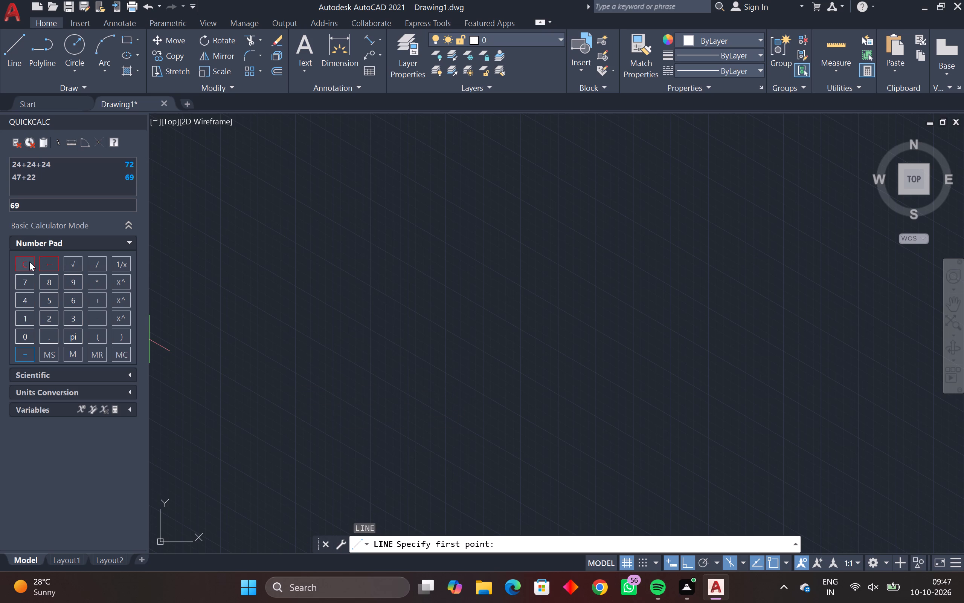
double_click(20, 256)
triple_click(48, 264)
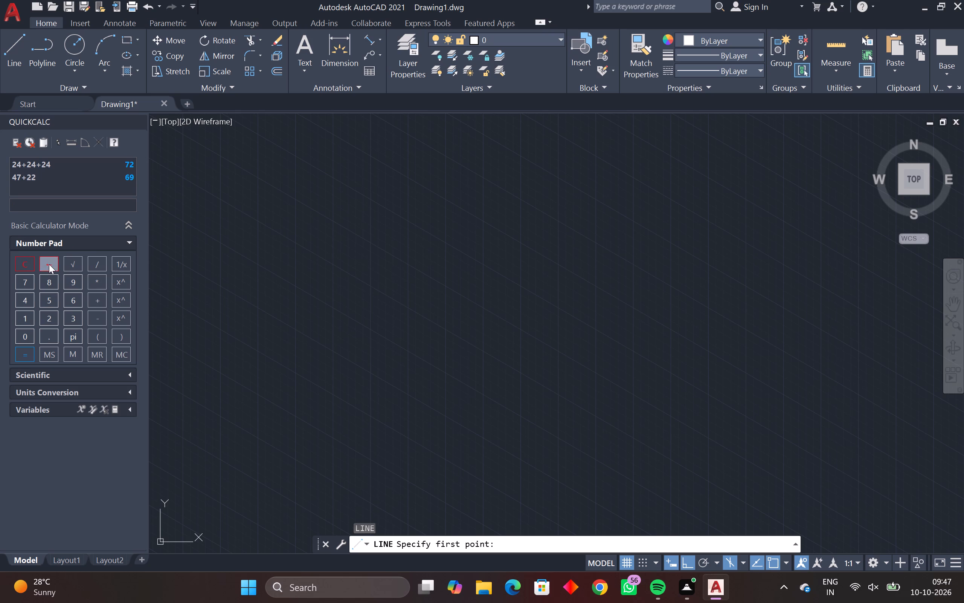
click(49, 264)
double_click(17, 267)
click(17, 267)
drag(137, 171, 136, 173)
drag(136, 173, 120, 184)
click(123, 168)
click(27, 258)
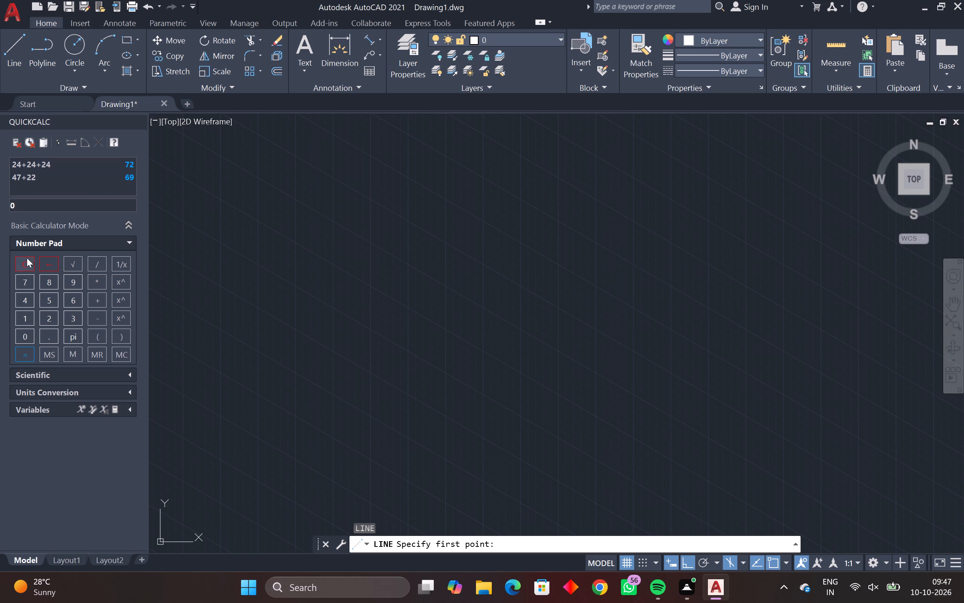
click(47, 170)
click(22, 262)
Start the new outline in the empty drawing area with a 40-unit line at 330° and an 80-unit vertical line upward.
click(279, 308)
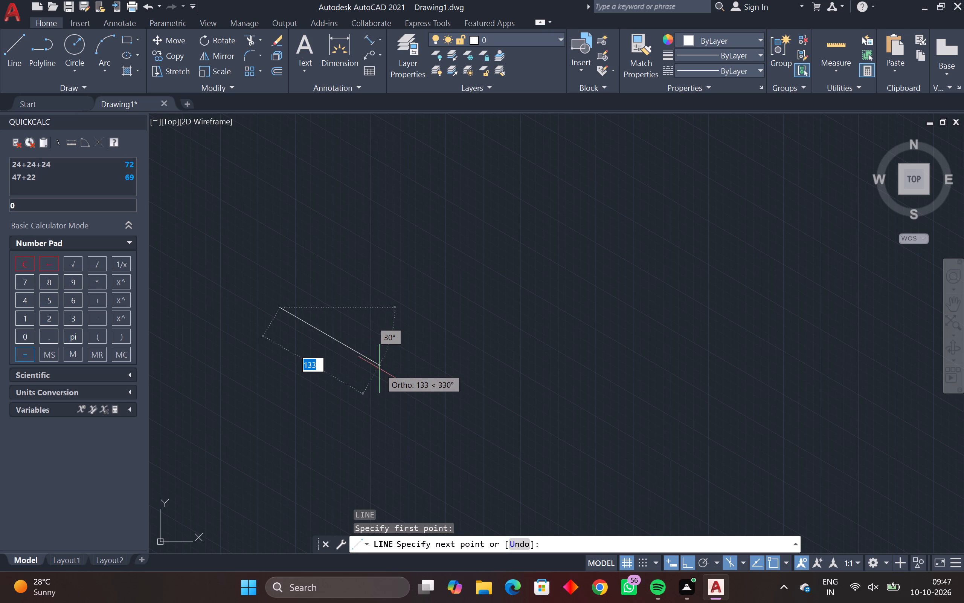
key(4)
key(0)
key(Return)
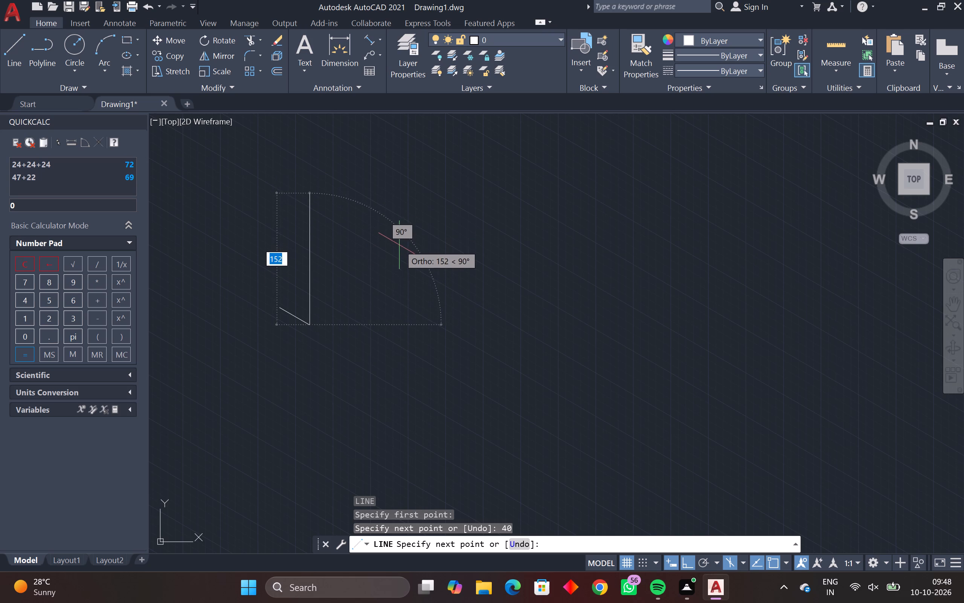
key(8)
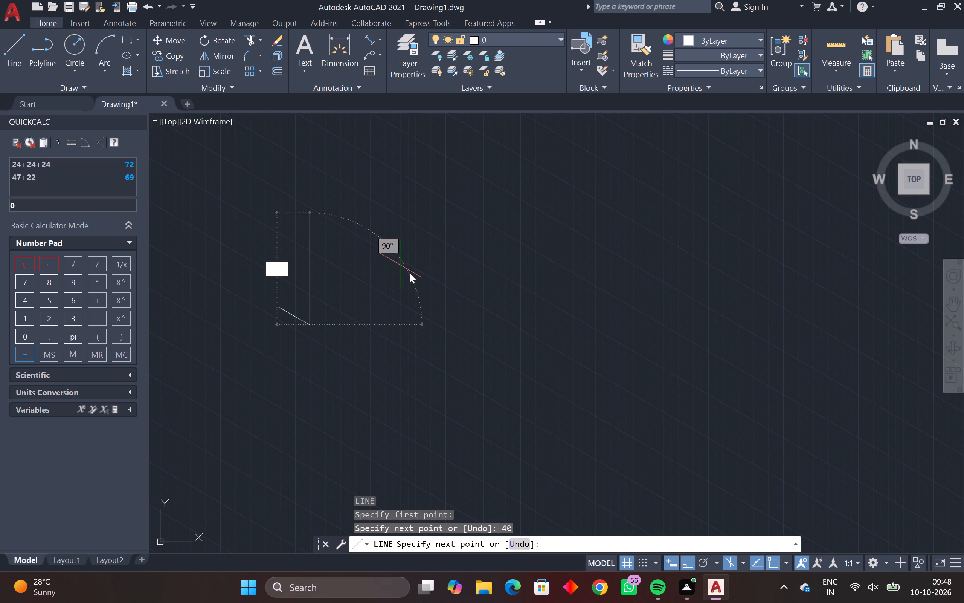
key(0)
key(Return)
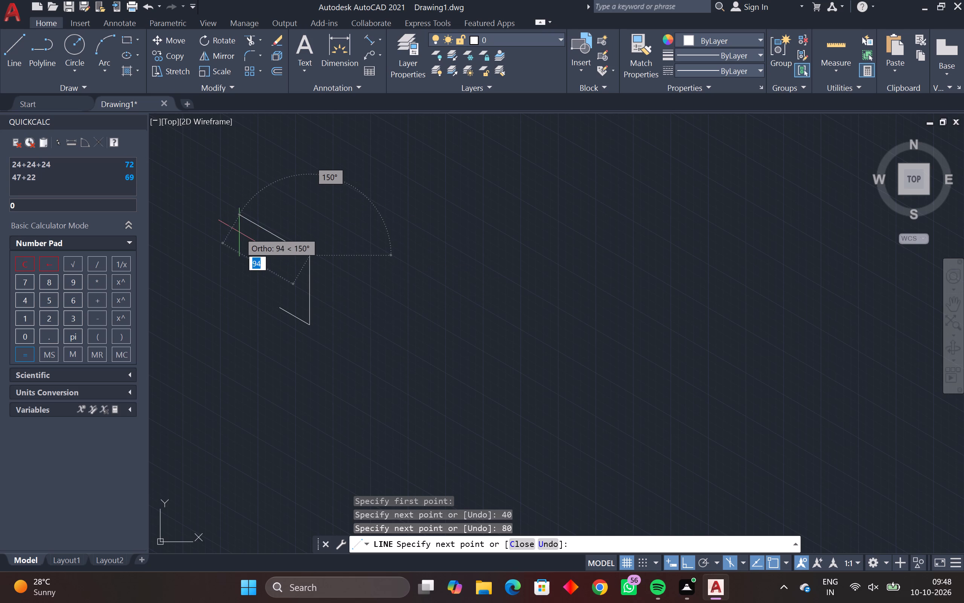
Continue the outline from the top of the 80-unit edge with a 40-unit line at 150° and a 22-unit vertical line downward.
scroll(285, 294, up, 2)
scroll(300, 164, up, 1)
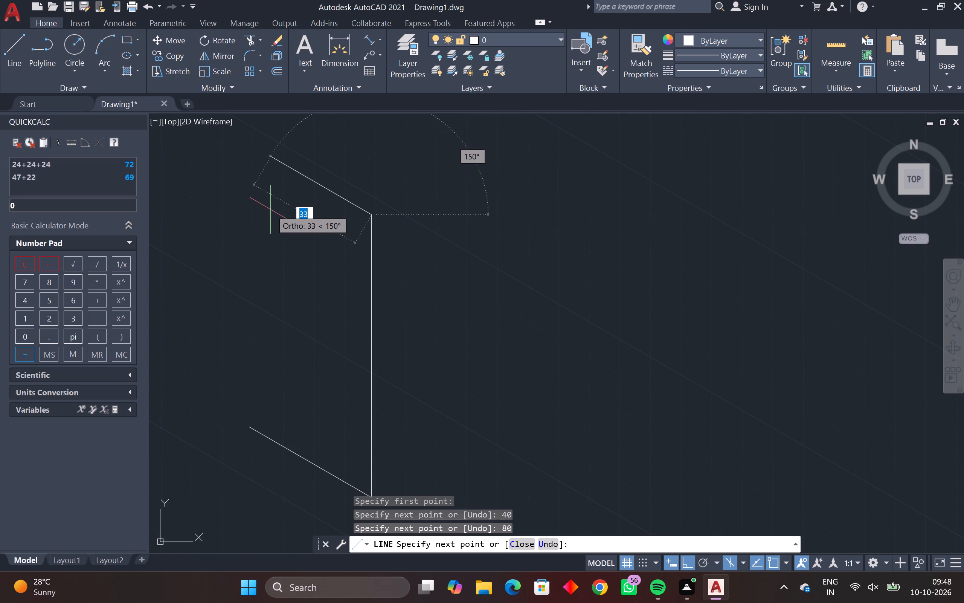
key(4)
key(0)
key(Return)
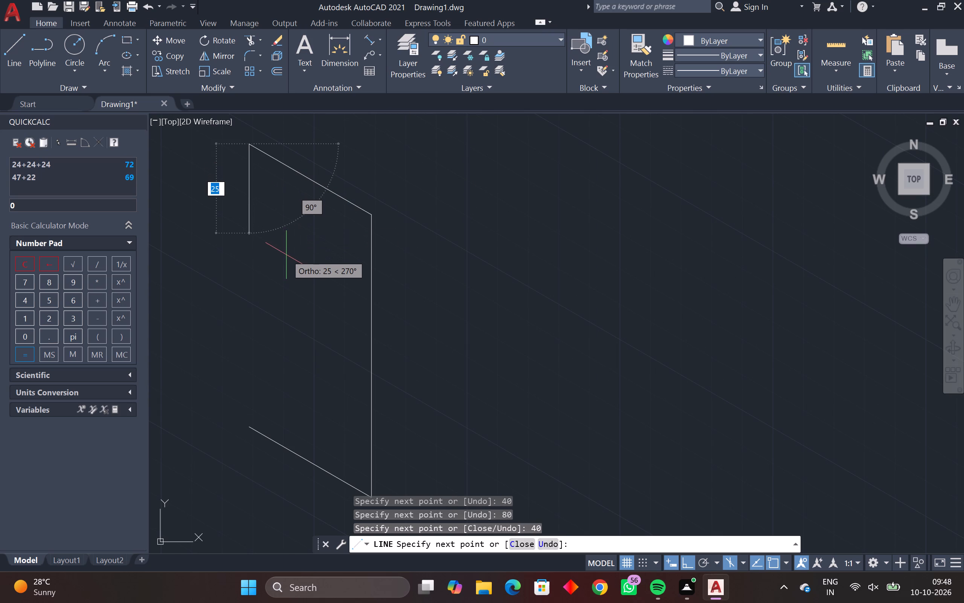
key(2)
key(2)
key(Return)
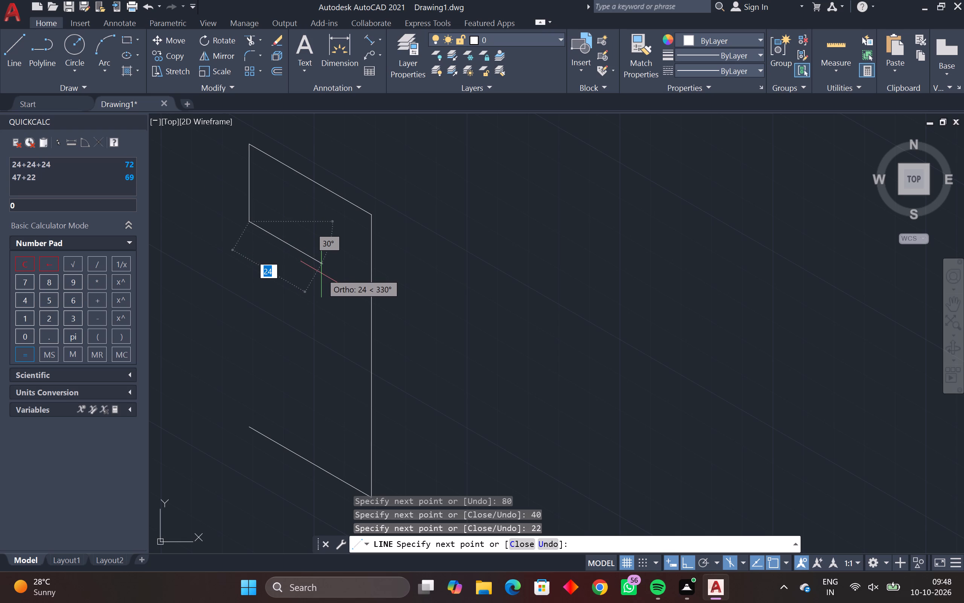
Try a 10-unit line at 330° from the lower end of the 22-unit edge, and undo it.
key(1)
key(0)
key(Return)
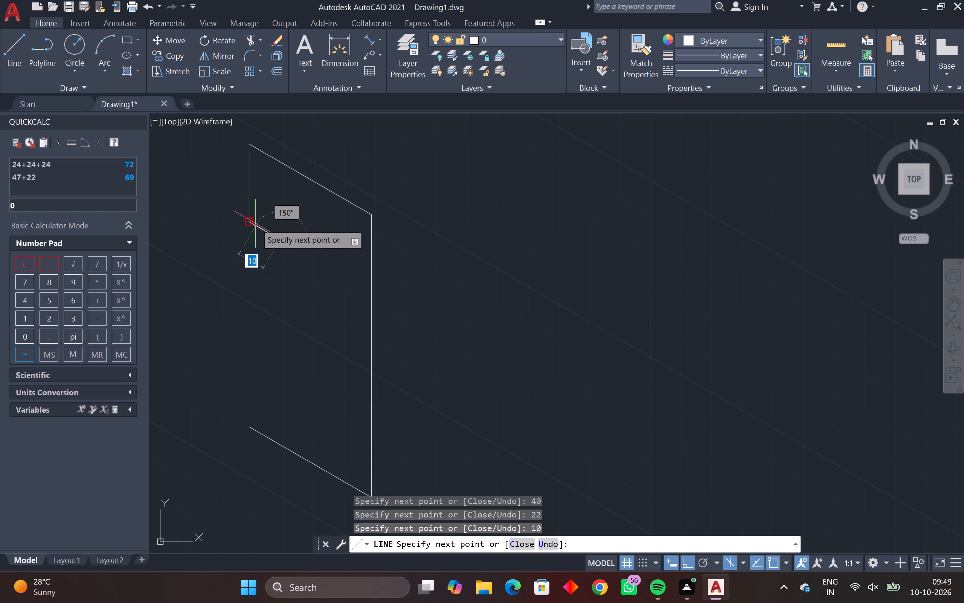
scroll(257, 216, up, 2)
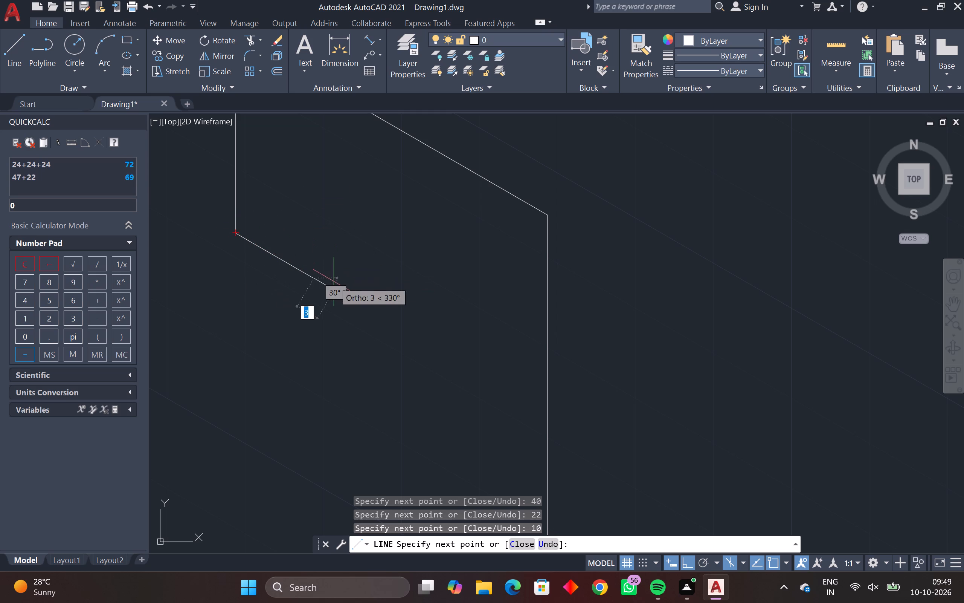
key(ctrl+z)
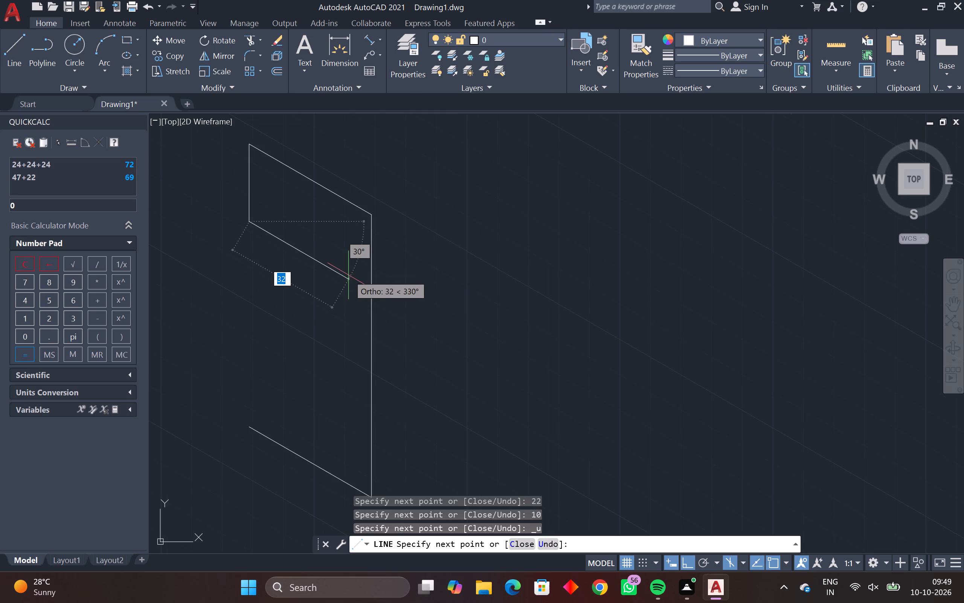
From the lower end of the 22-unit edge, draw a 12-unit line at 330° and a 10-unit vertical line upward.
key(1)
key(2)
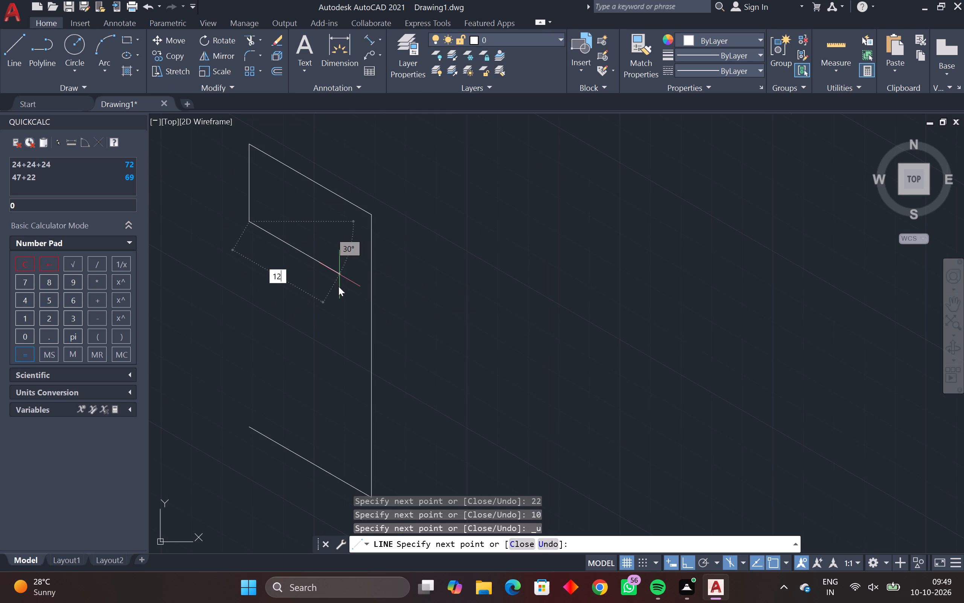
key(Return)
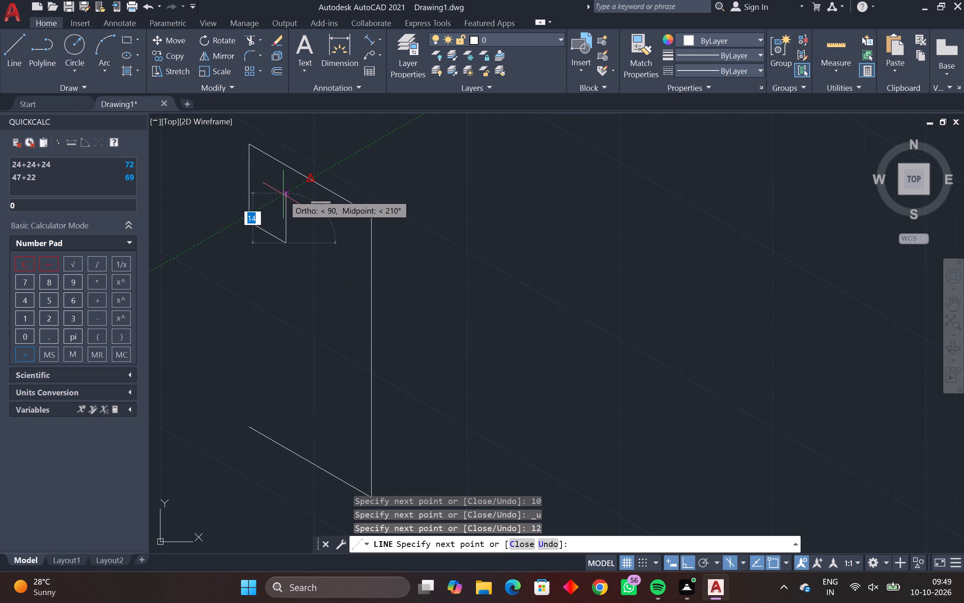
text(10)
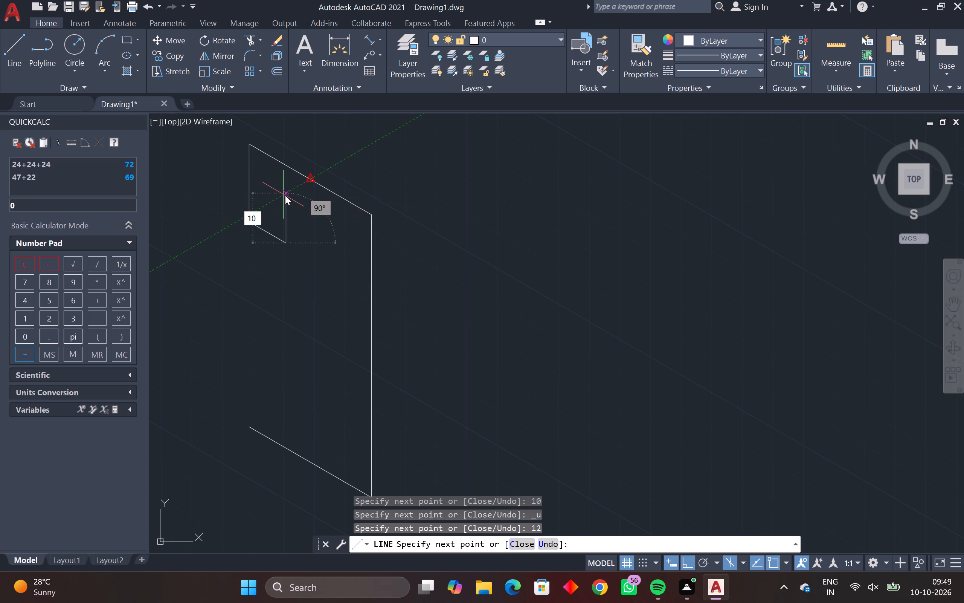
key(Return)
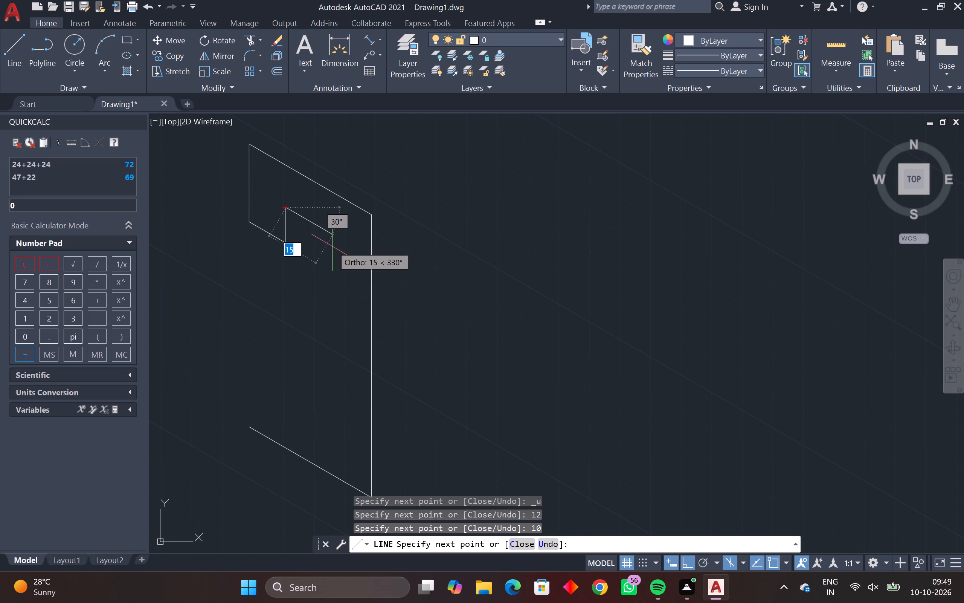
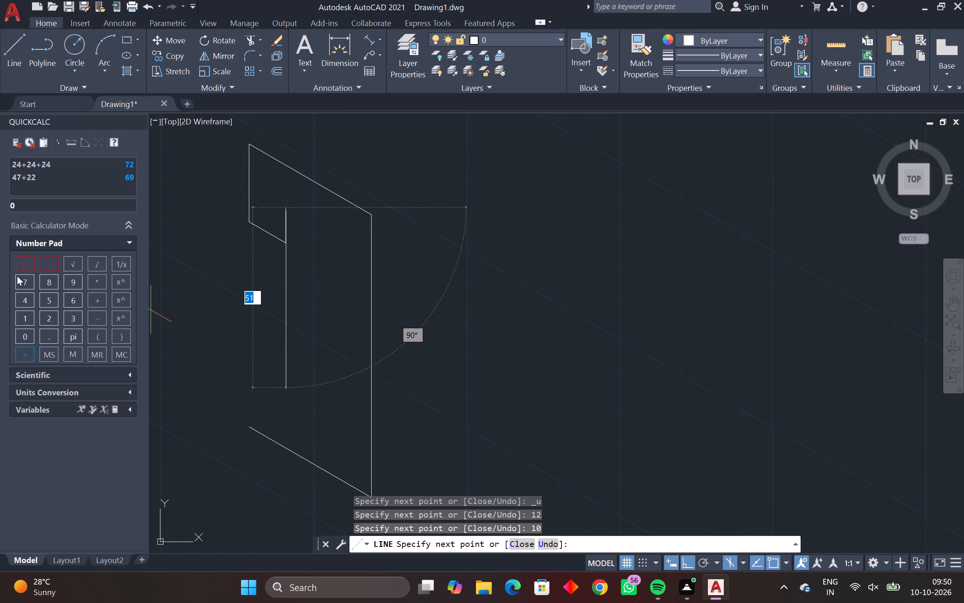
Calculate 40-24 on the calculator.
click(25, 300)
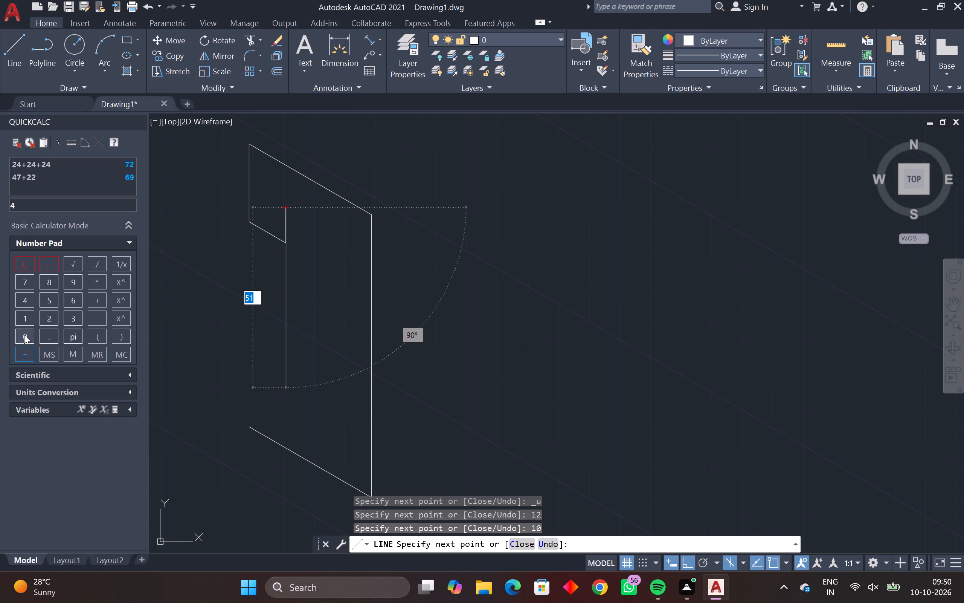
click(24, 335)
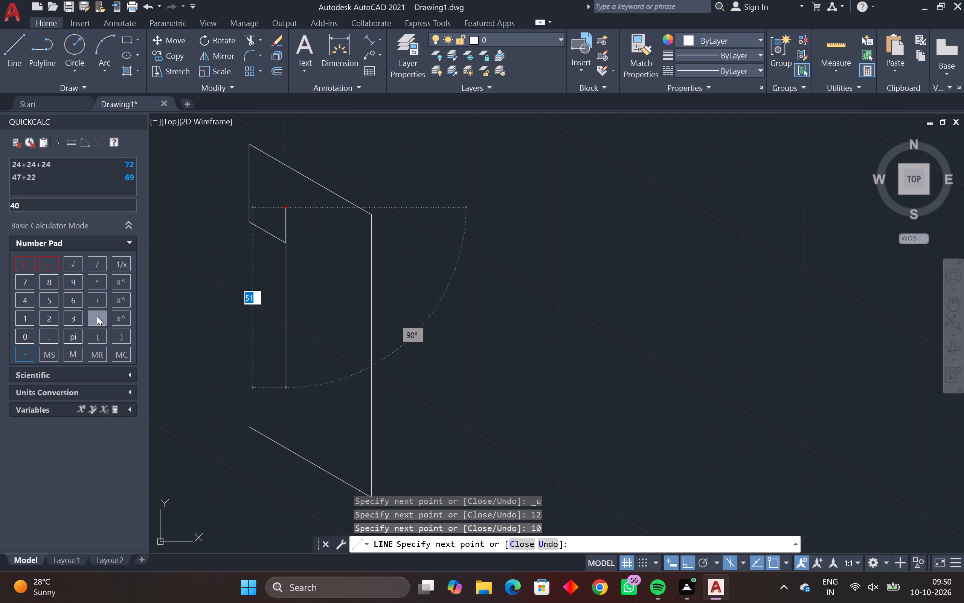
click(97, 316)
click(52, 319)
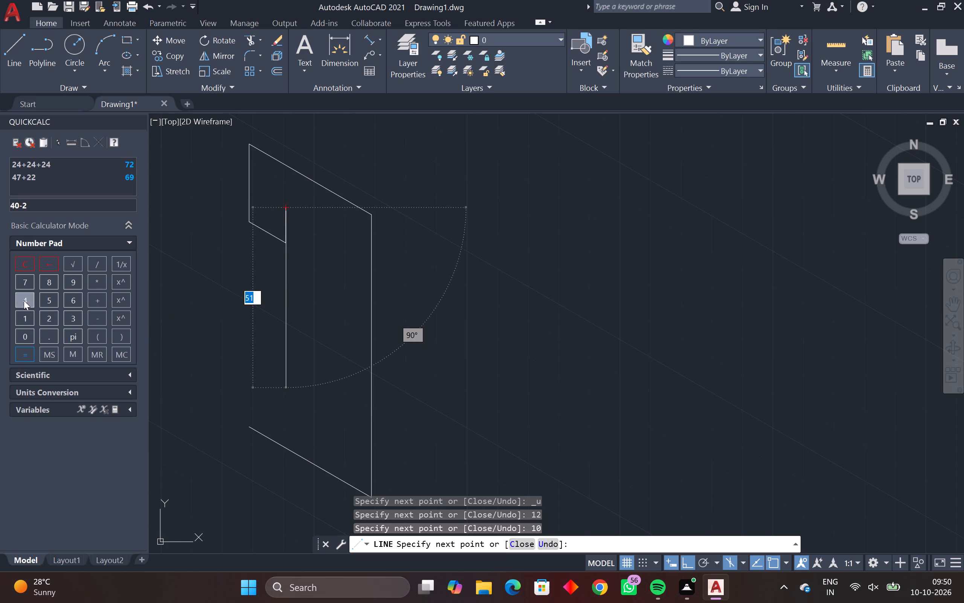
click(24, 300)
click(31, 354)
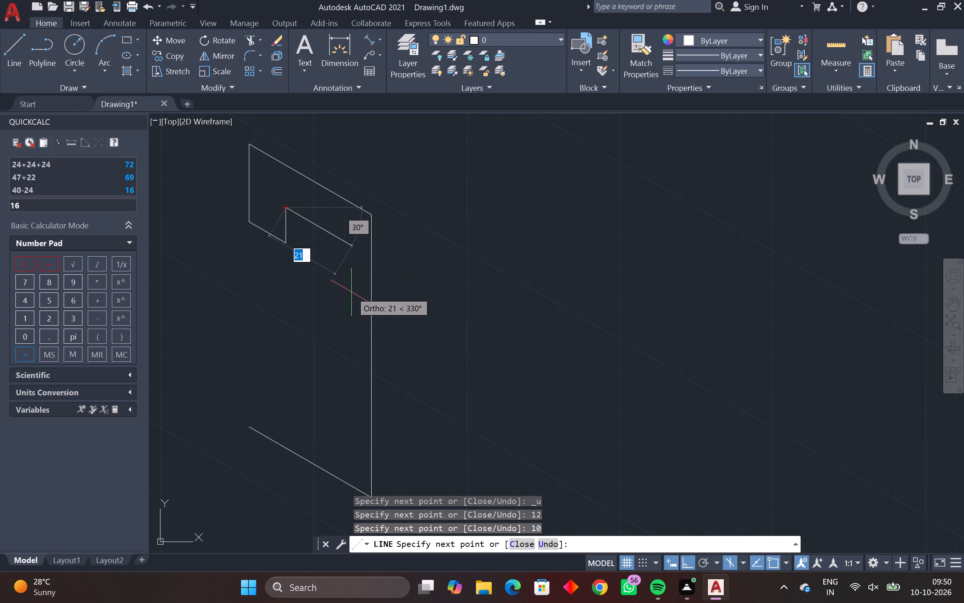
Continue the outline from the top of the 10-unit edge with a 16-unit line at 330°, and end the line command.
key(Right)
key(BackSpace)
key(BackSpace)
key(BackSpace)
click(298, 254)
key(BackSpace)
key(1)
key(6)
key(Return)
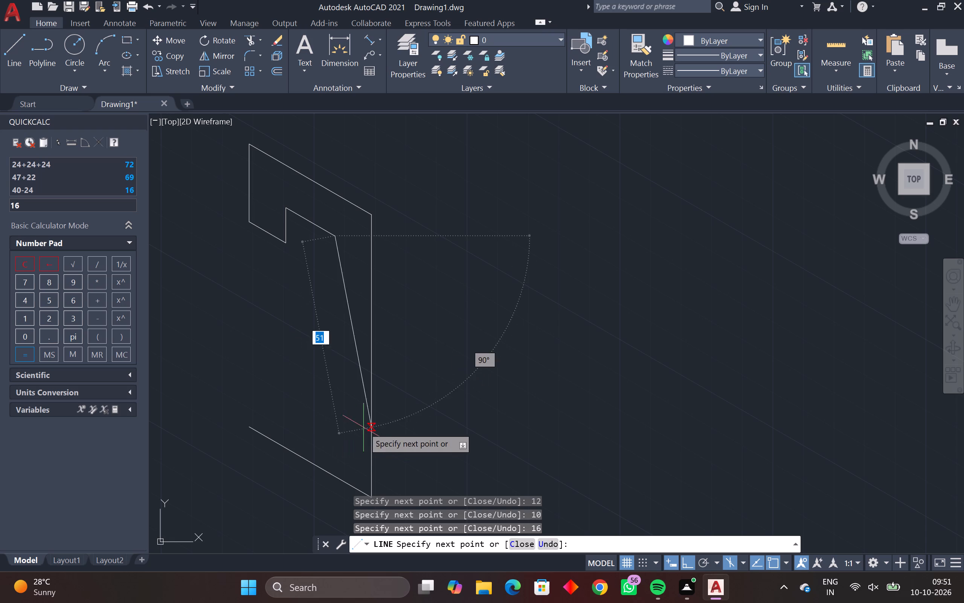
key(Escape)
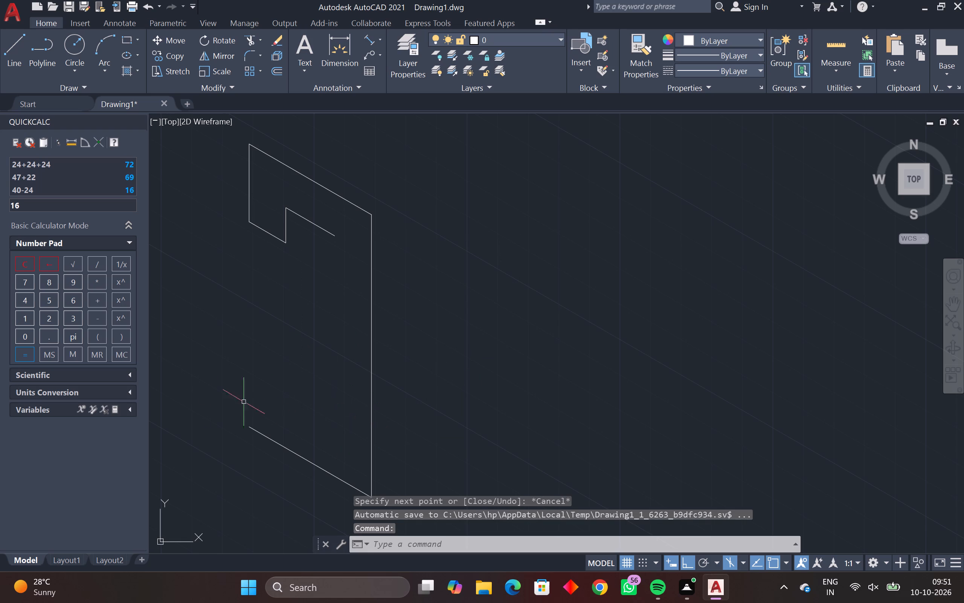
From the free end of the bottom 40-unit edge, draw a 22-unit vertical line upward and a 12-unit line at 330°.
key(l)
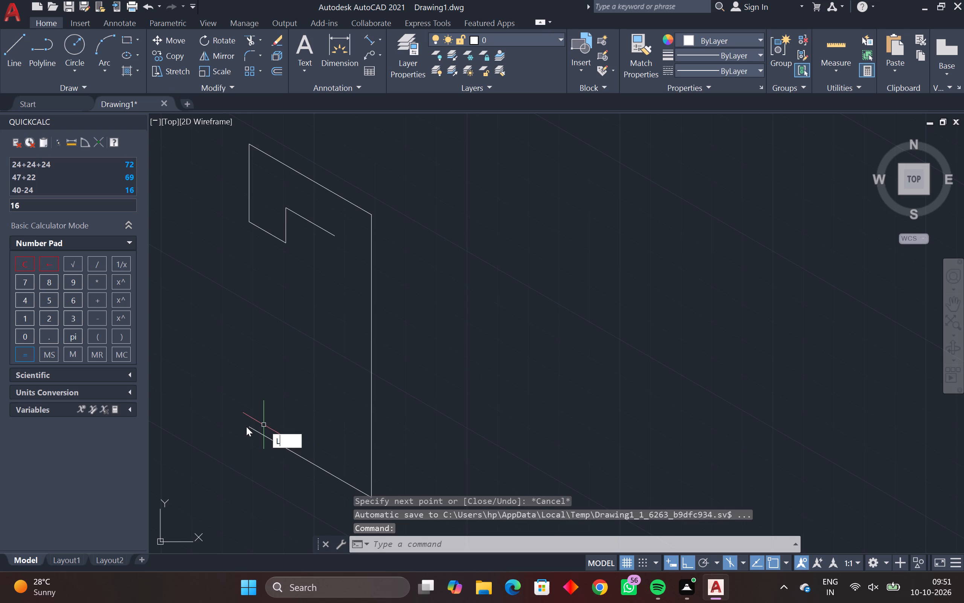
key(space)
click(252, 426)
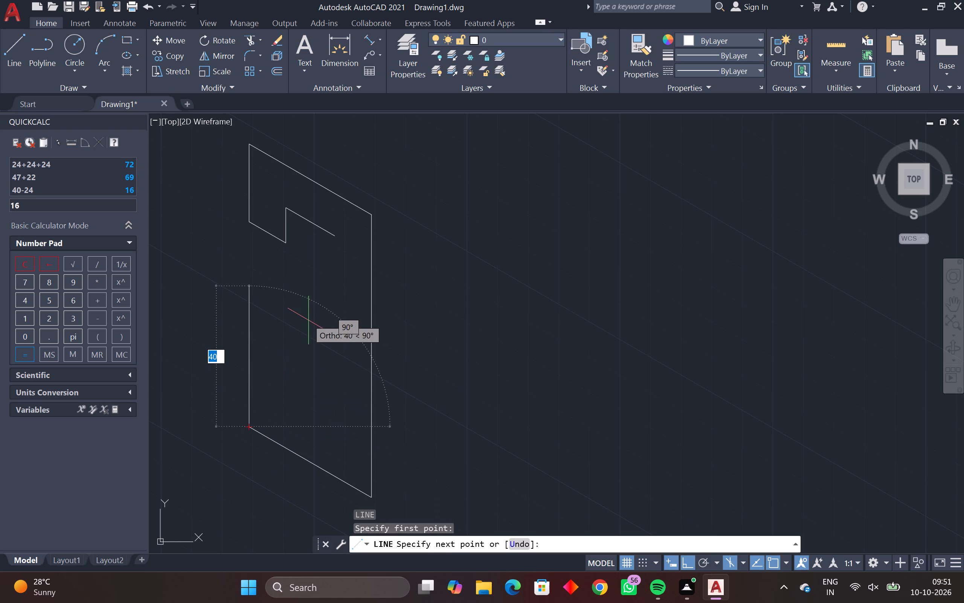
key(2)
key(2)
key(Return)
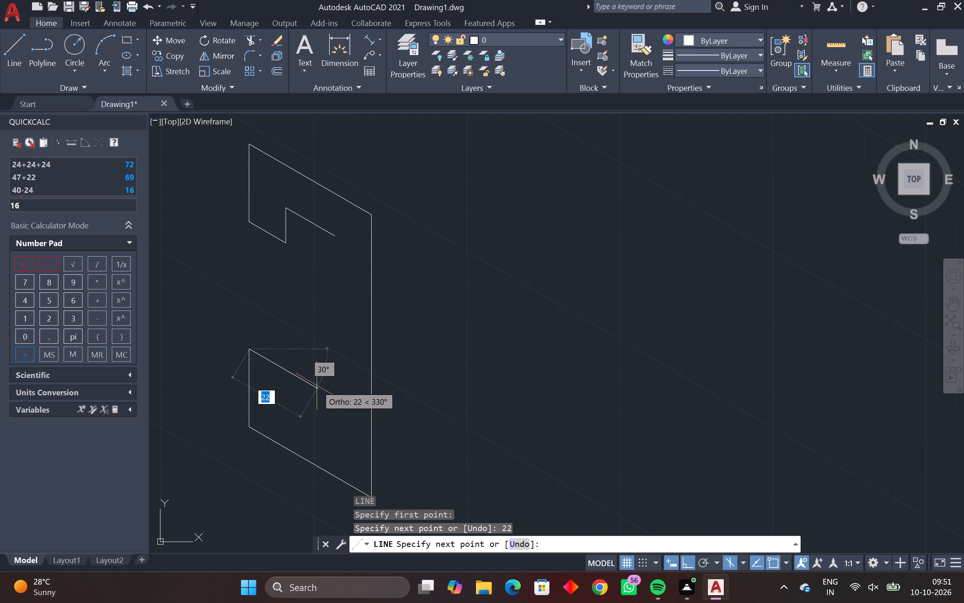
text(12)
key(Return)
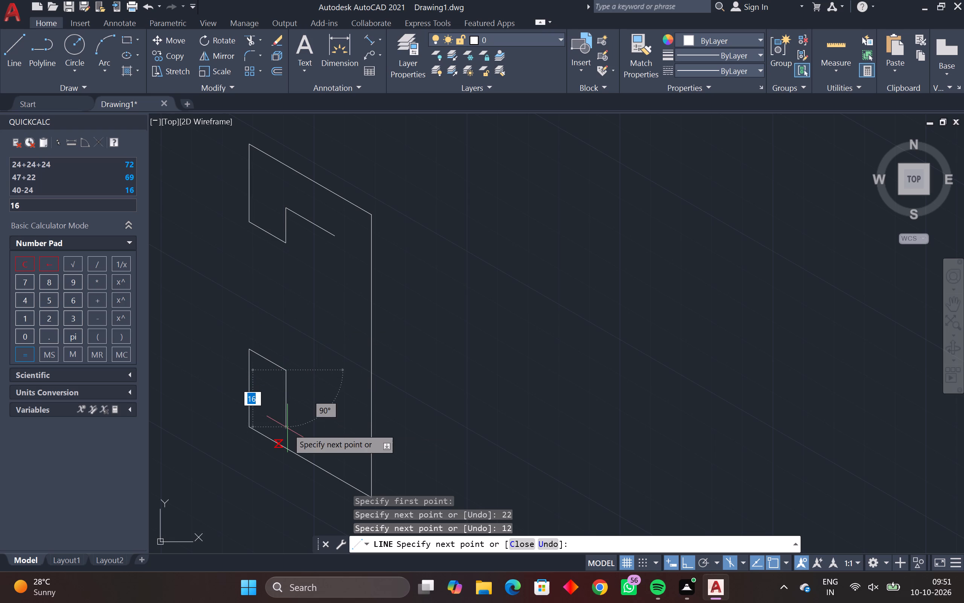
Continue with a 10-unit line downward and a 16-unit line at 330°, then close the outline vertically to the upper 16-unit line's endpoint.
text(10)
key(Return)
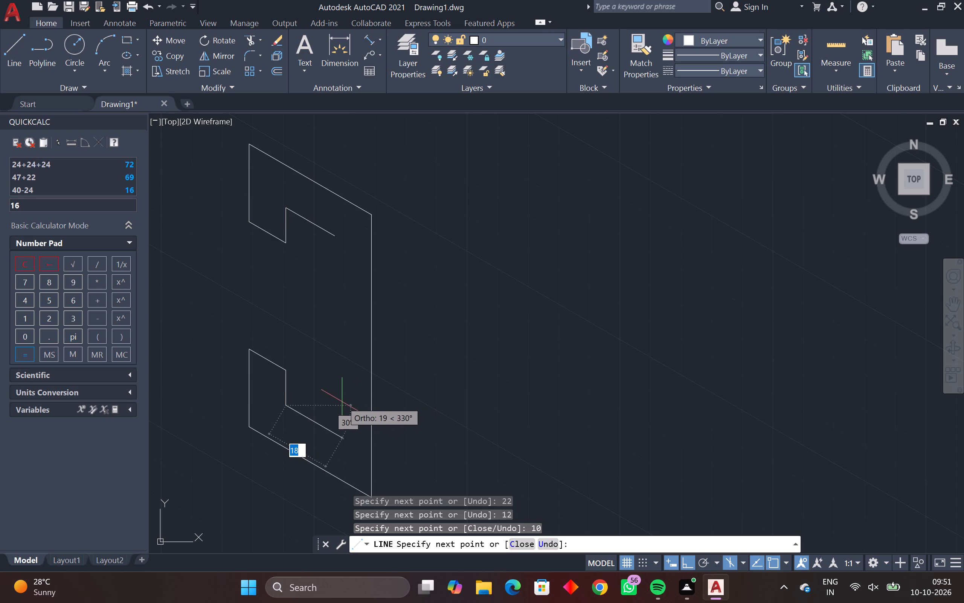
key(1)
key(6)
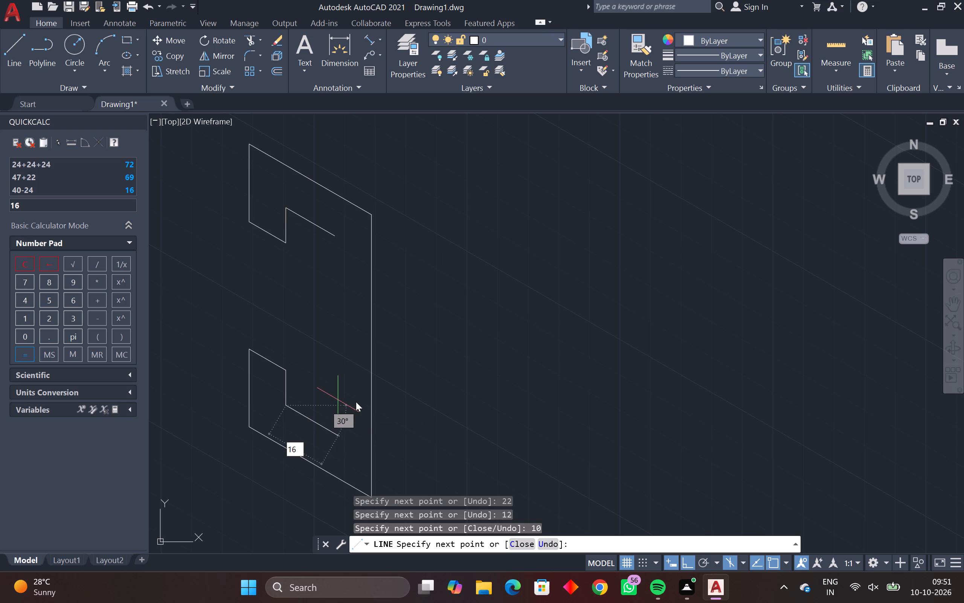
key(Return)
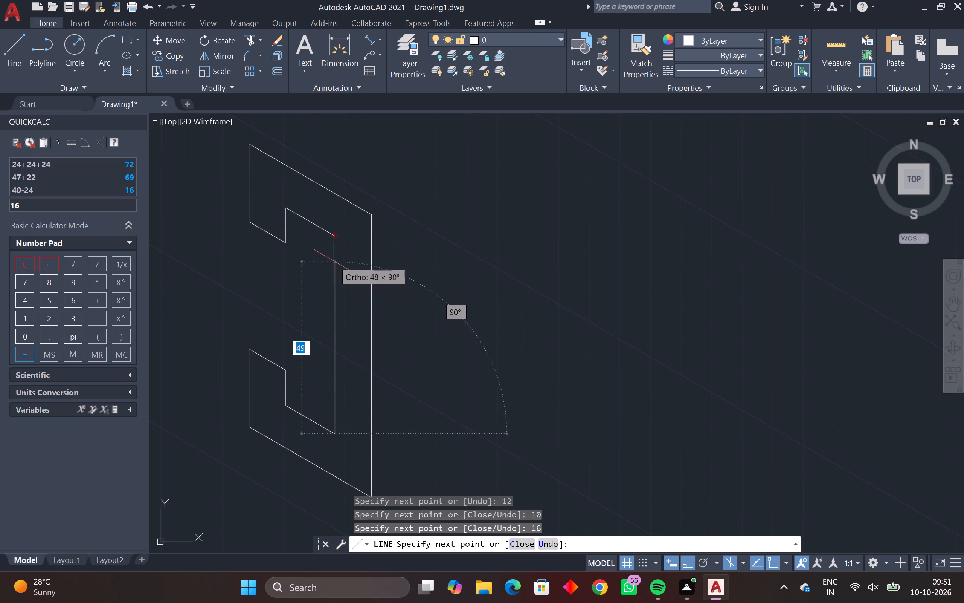
click(336, 239)
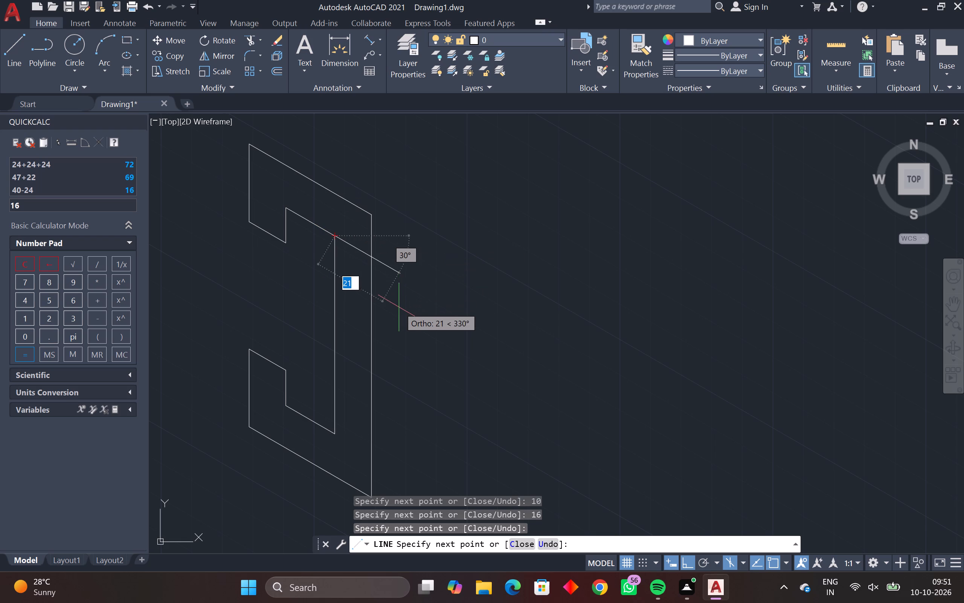
key(Escape)
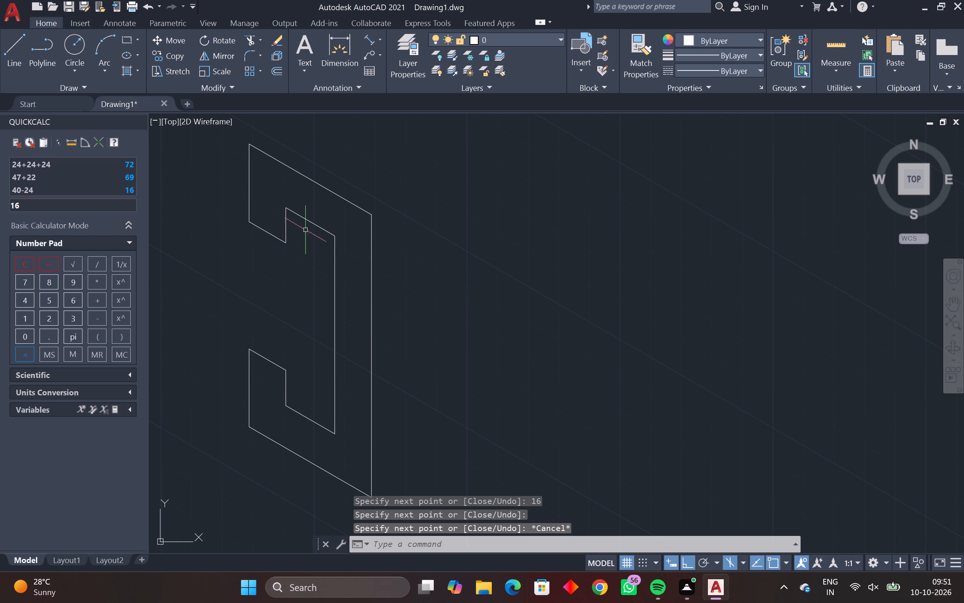
Switch to the top isoplane and draw a receding 30° line from the upper step's inner corner past the 80-unit edge.
key(l)
key(space)
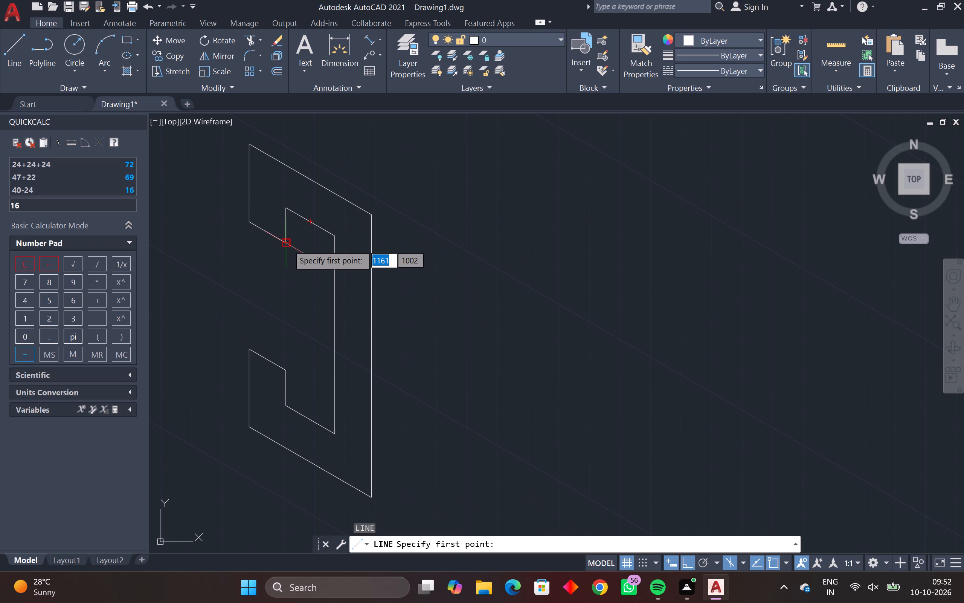
click(287, 243)
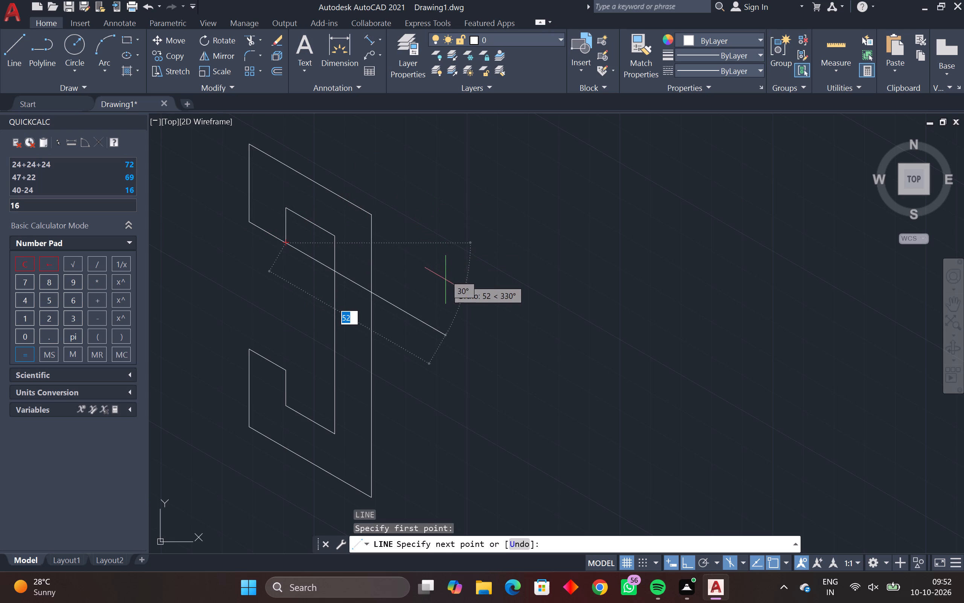
key(F5)
click(461, 187)
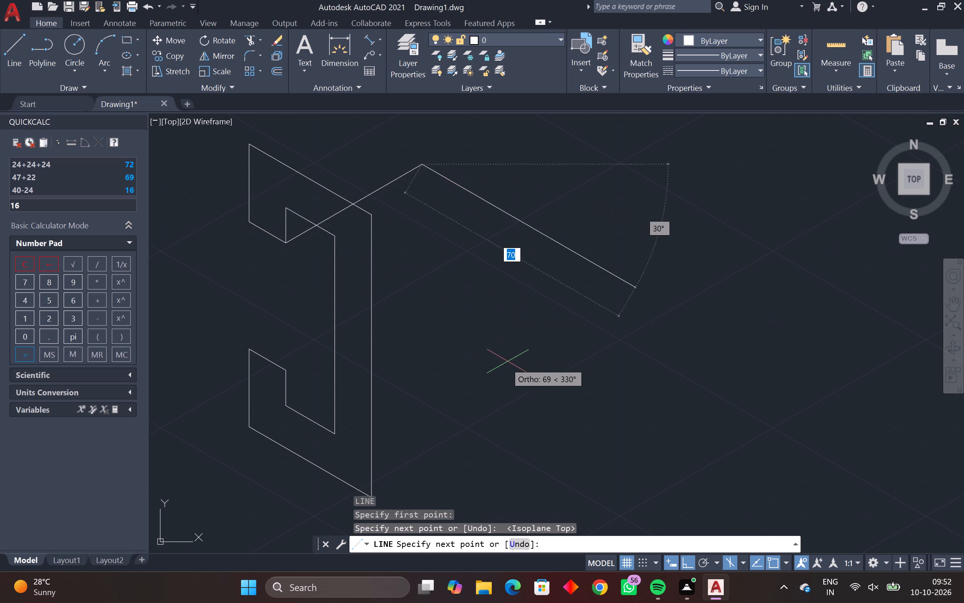
key(Escape)
Draw receding 30° lines past the 80-unit edge from both ends of the lower 12-unit edge and the bottom of the lower 10-unit edge.
key(space)
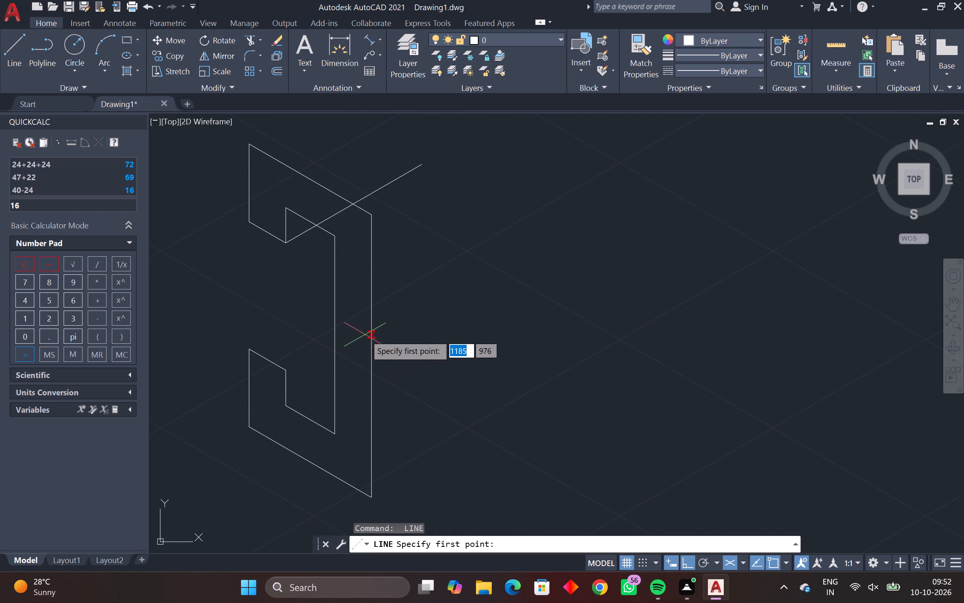
click(285, 373)
click(464, 322)
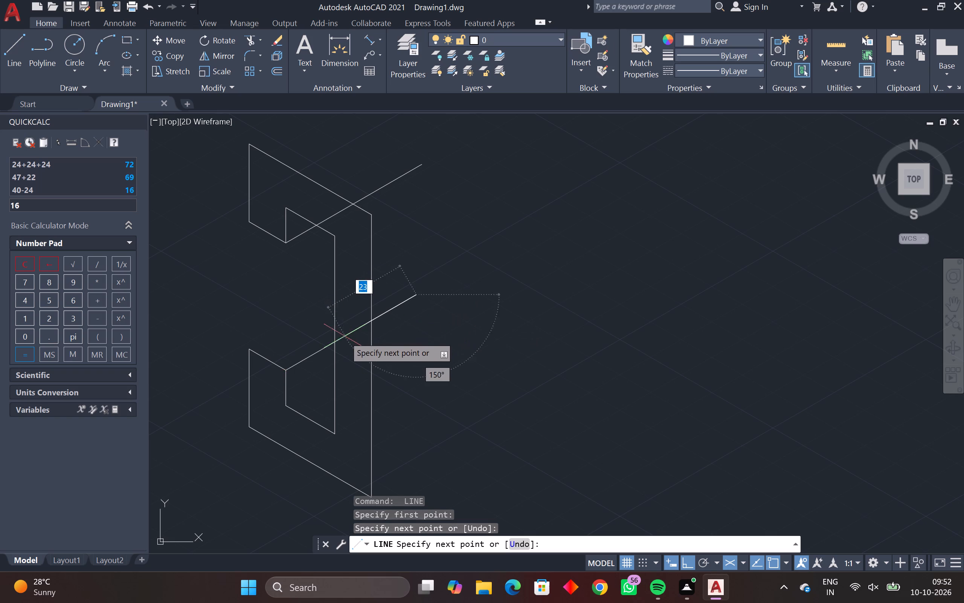
key(space)
key(space)
click(250, 351)
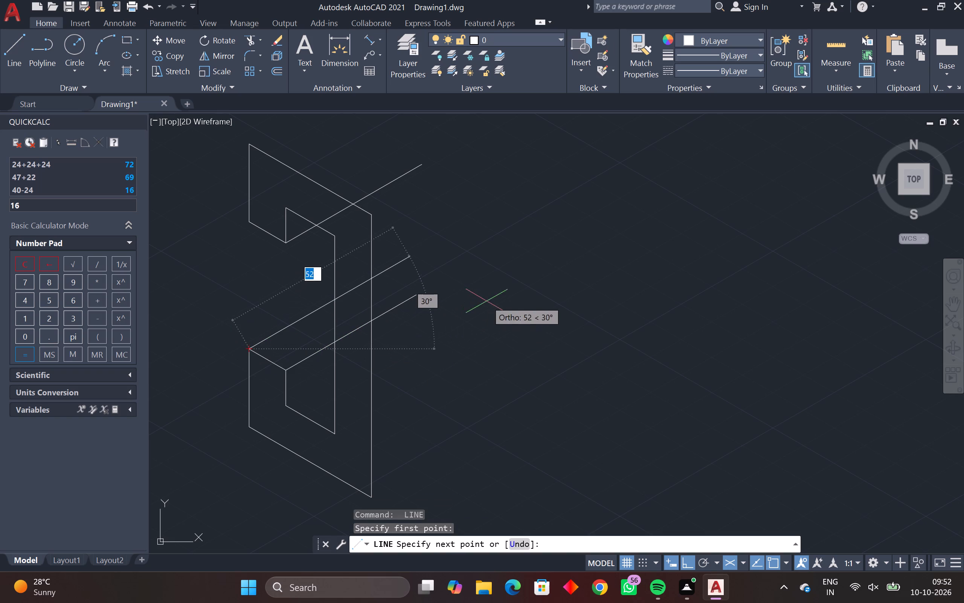
click(510, 317)
key(space)
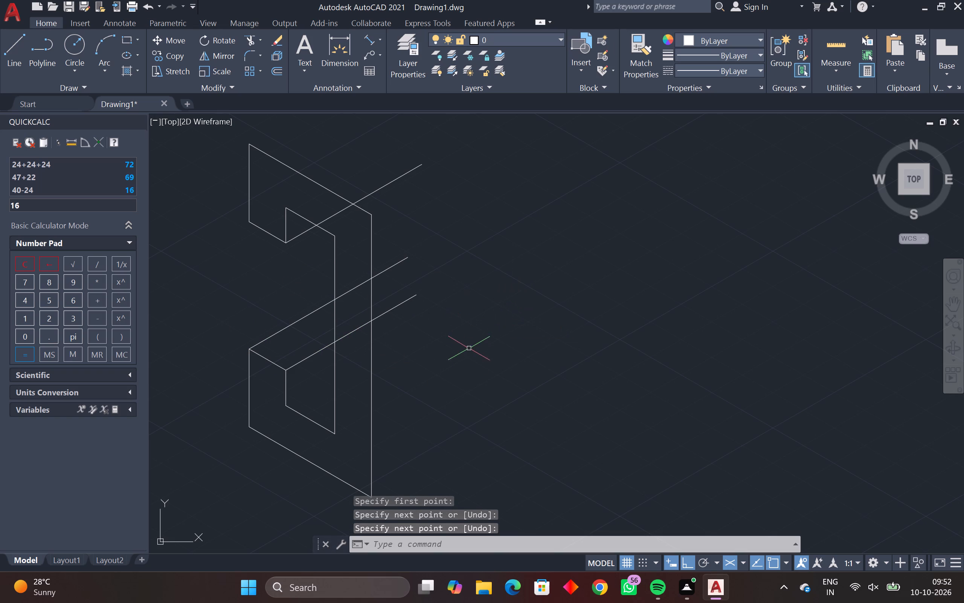
key(space)
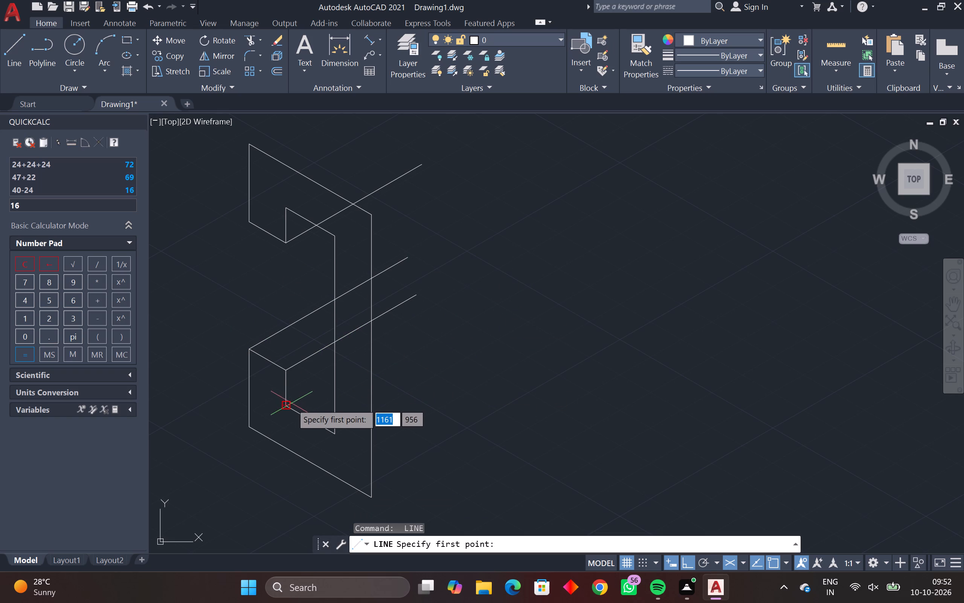
click(283, 406)
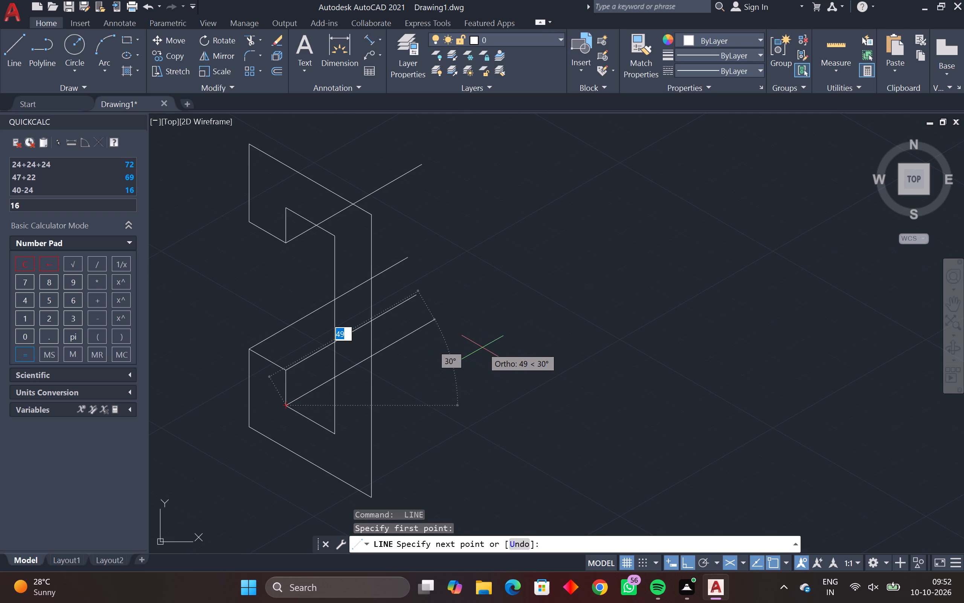
click(486, 363)
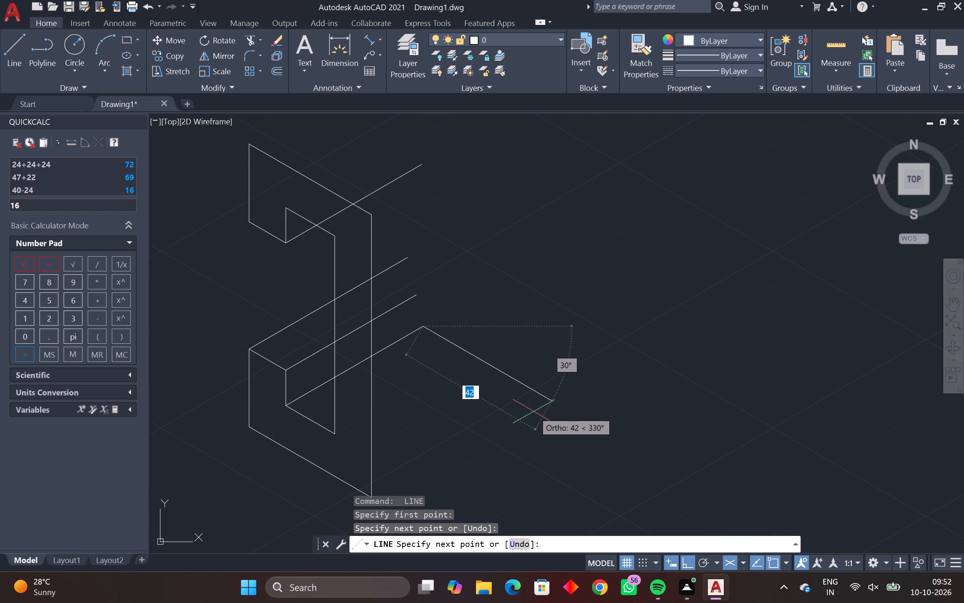
key(Escape)
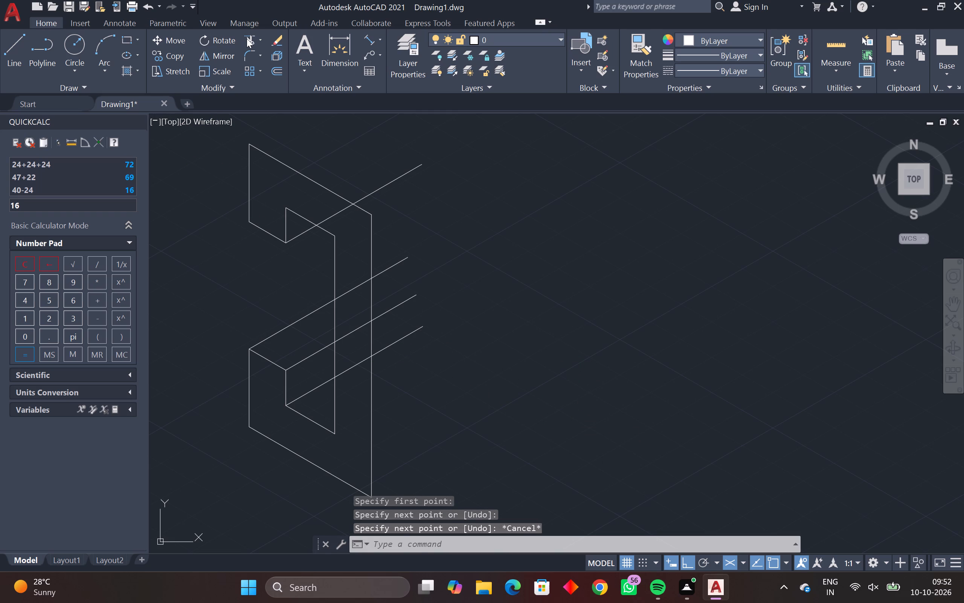
Trim the three lower receding lines back to the inner vertical edge and the upper one back to the upper 16-unit line.
click(247, 38)
drag(401, 255, 413, 369)
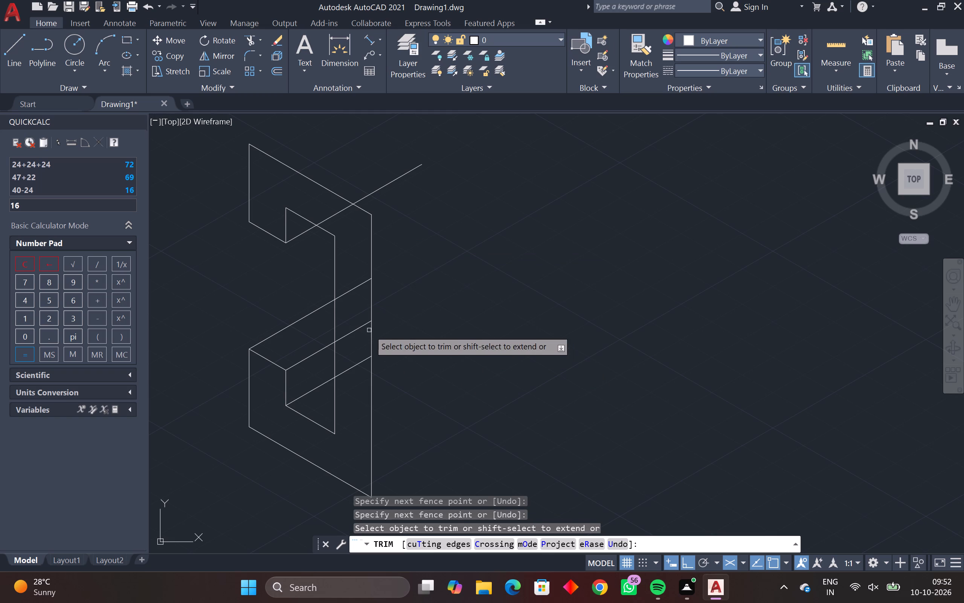
drag(354, 264, 347, 393)
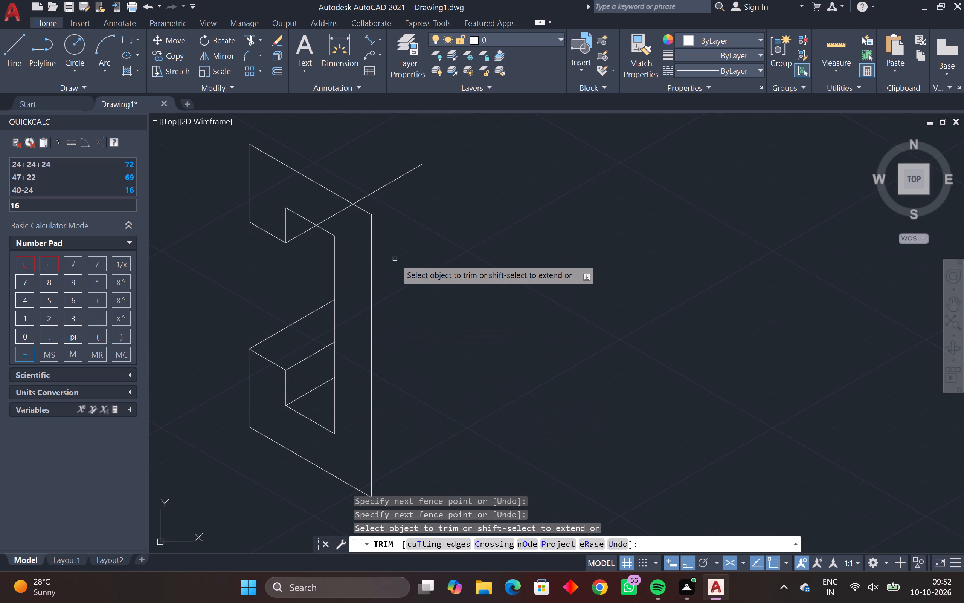
drag(326, 206, 333, 218)
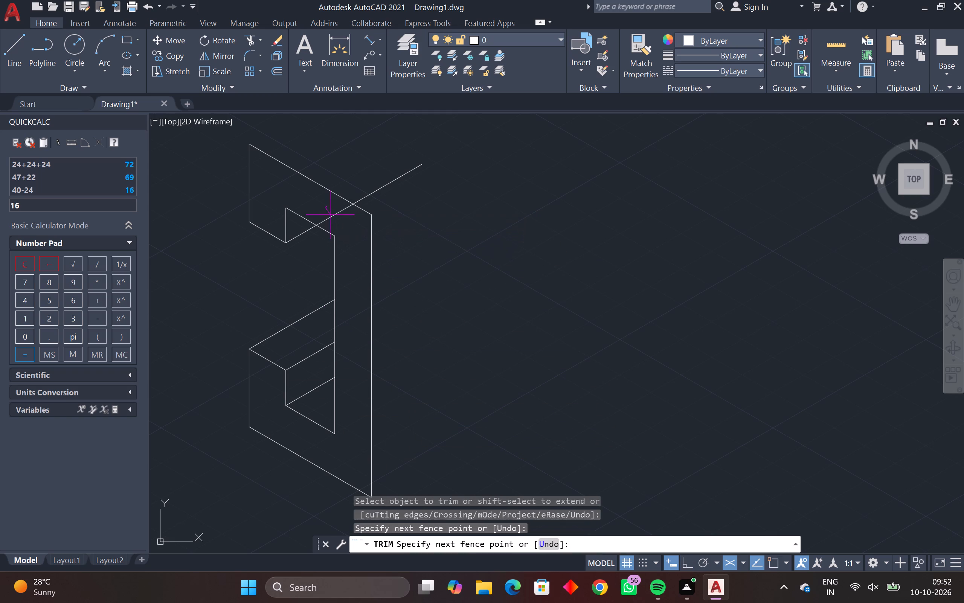
drag(333, 218, 351, 239)
drag(365, 176, 413, 225)
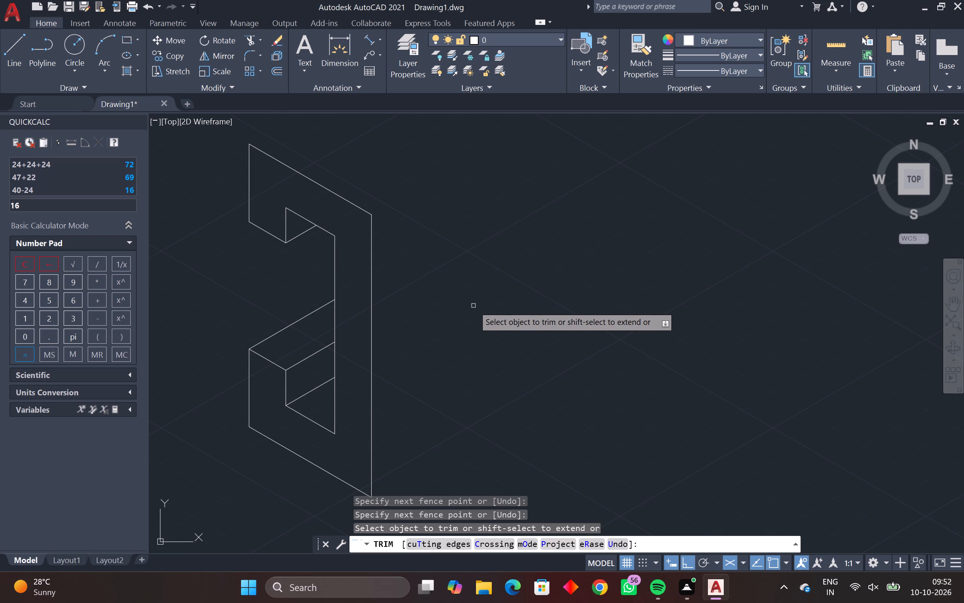
key(Escape)
key(Escape)
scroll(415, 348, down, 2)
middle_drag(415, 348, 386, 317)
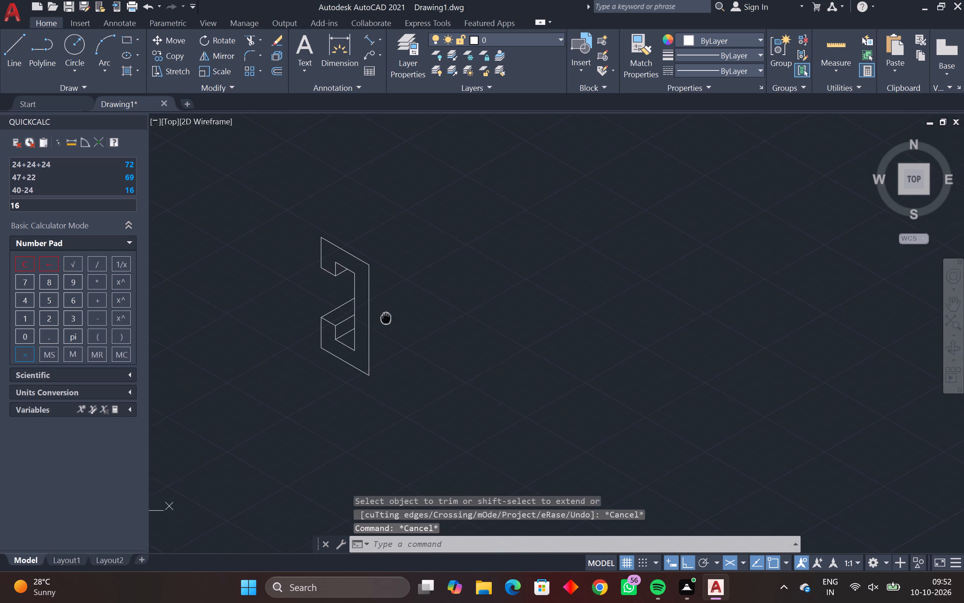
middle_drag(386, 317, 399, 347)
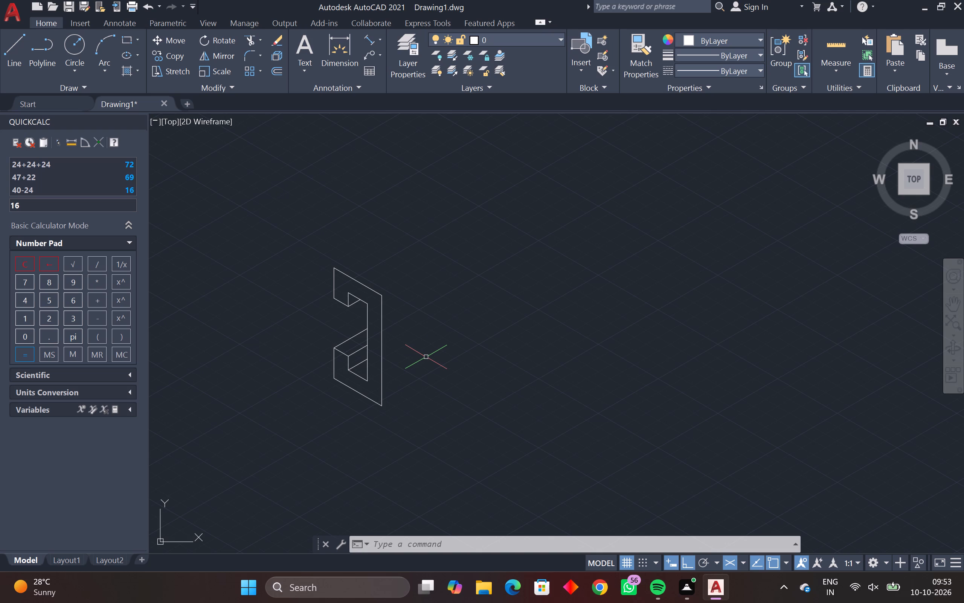
Draw a 100-unit receding line at 30° from the top of the end face's 80-unit edge.
middle_drag(392, 343, 443, 343)
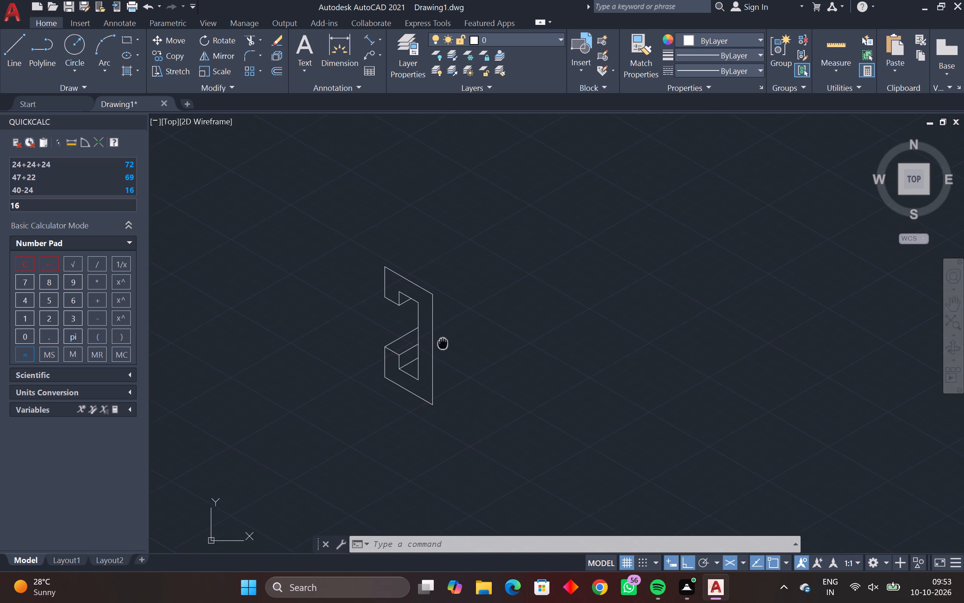
middle_drag(443, 343, 451, 372)
scroll(443, 369, up, 1)
middle_drag(441, 341, 440, 386)
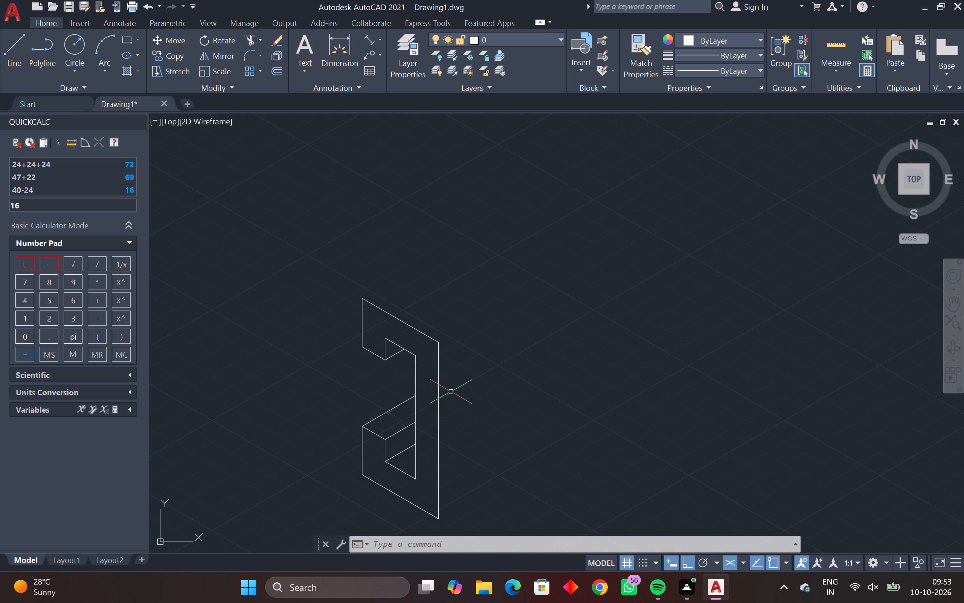
key(space)
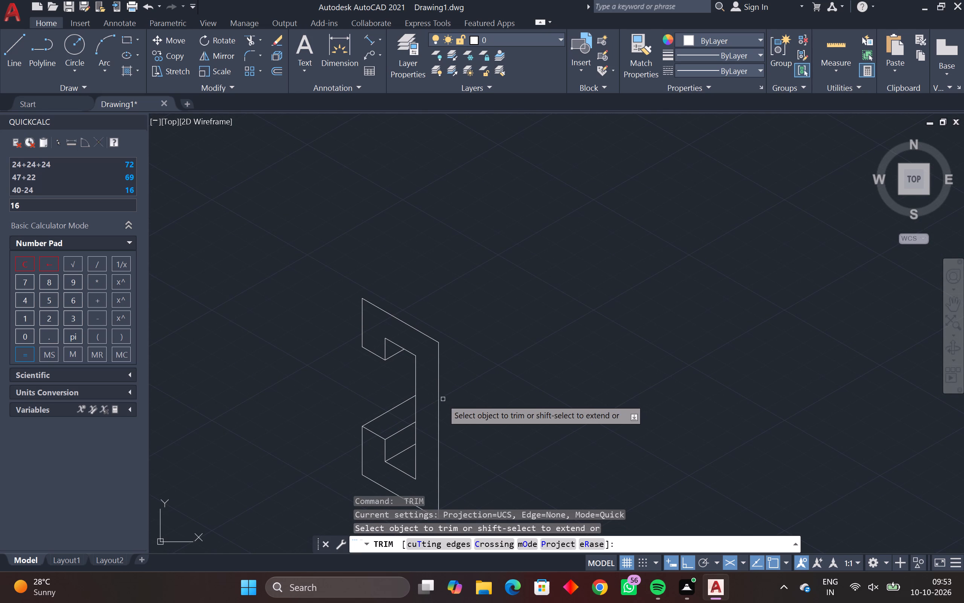
key(Escape)
text(L)
key(space)
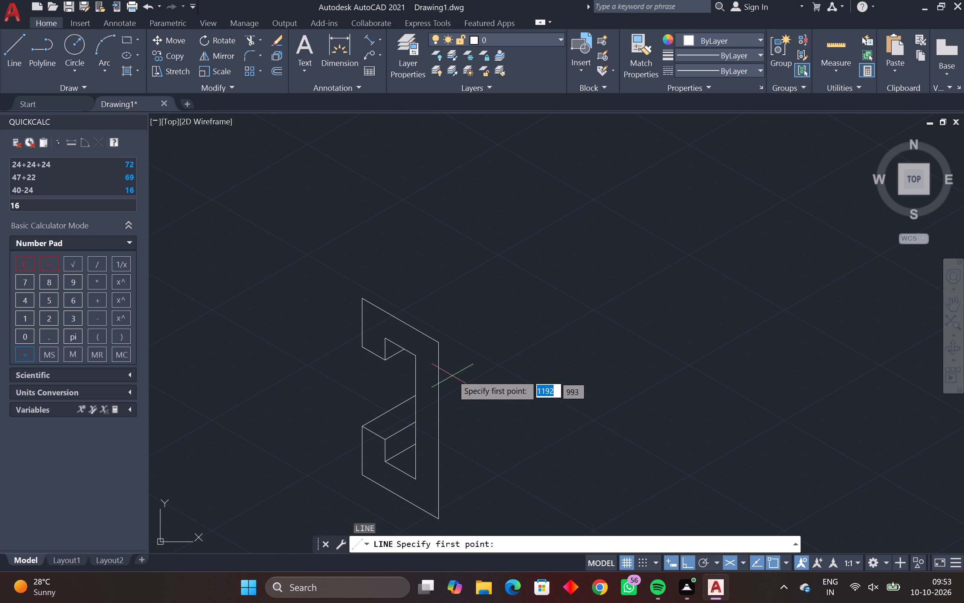
click(442, 341)
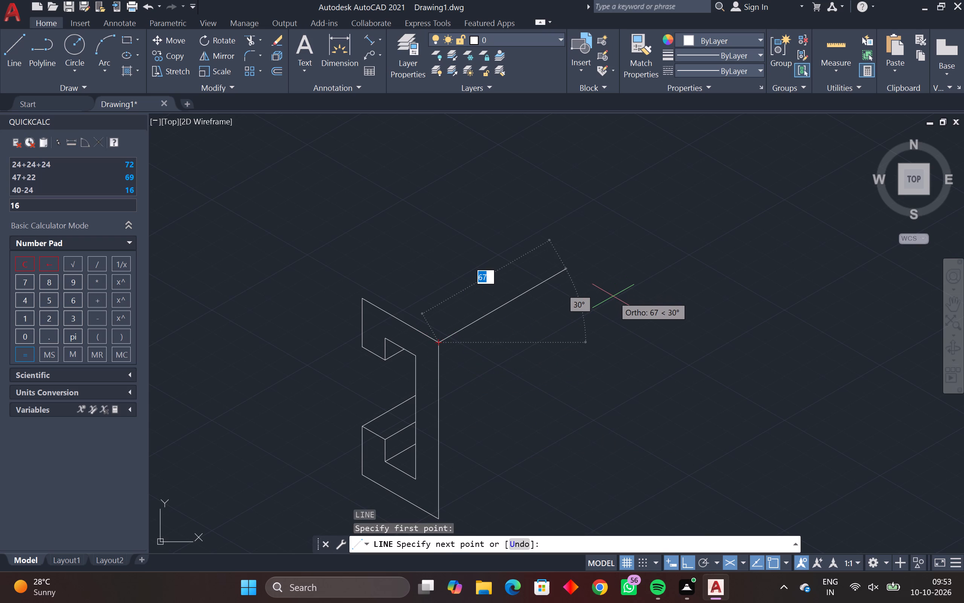
text(100)
key(Return)
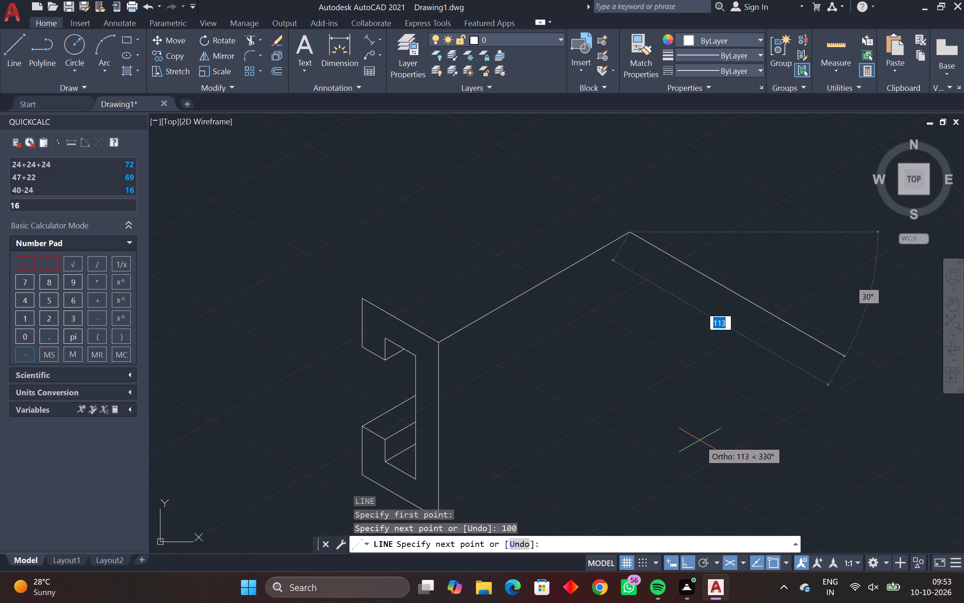
Switch to the right isoplane, continue with an 80-unit line downward, and close the side face at the 80-unit edge's bottom corner.
key(F5)
scroll(622, 439, down, 1)
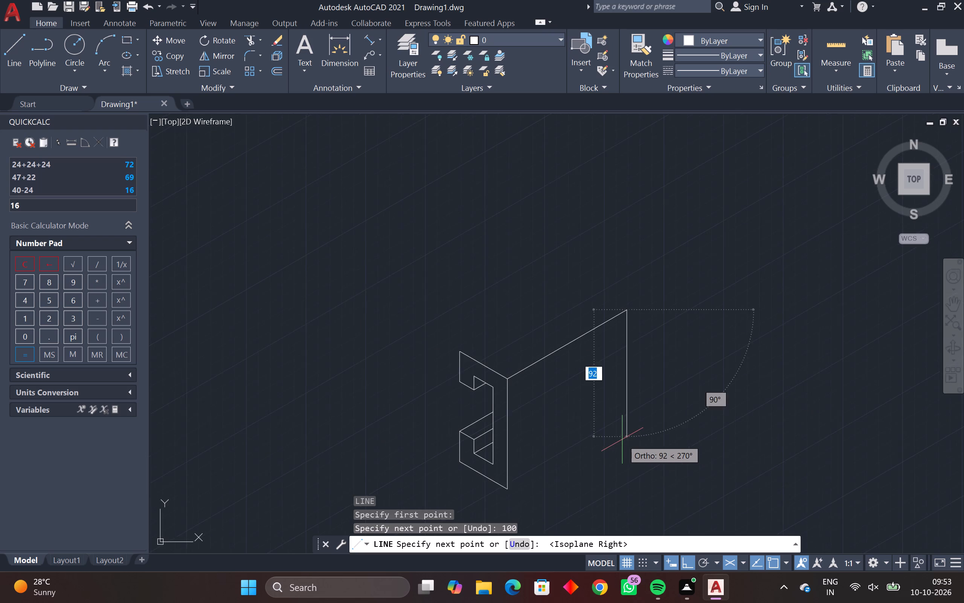
middle_drag(622, 439, 628, 395)
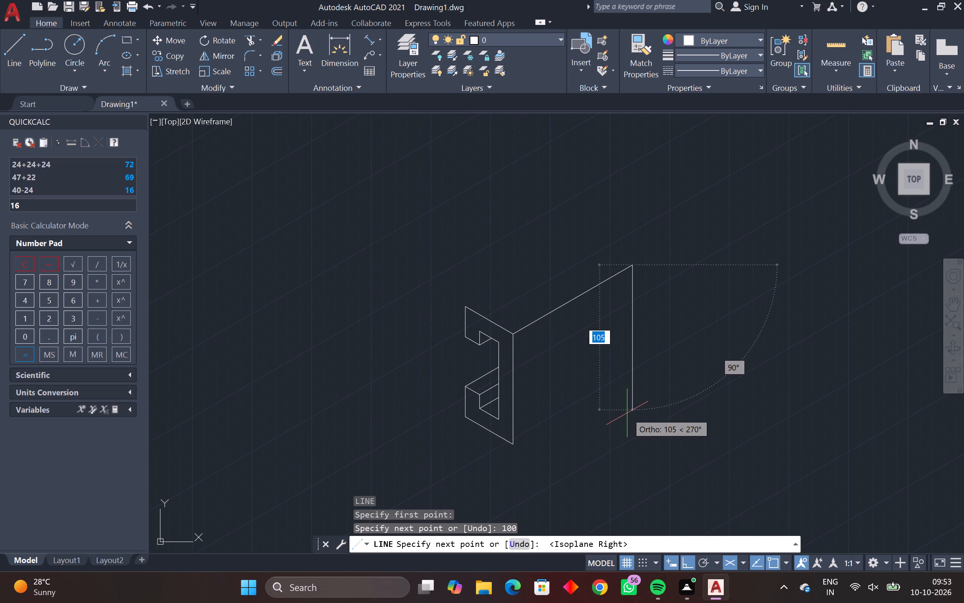
key(8)
key(0)
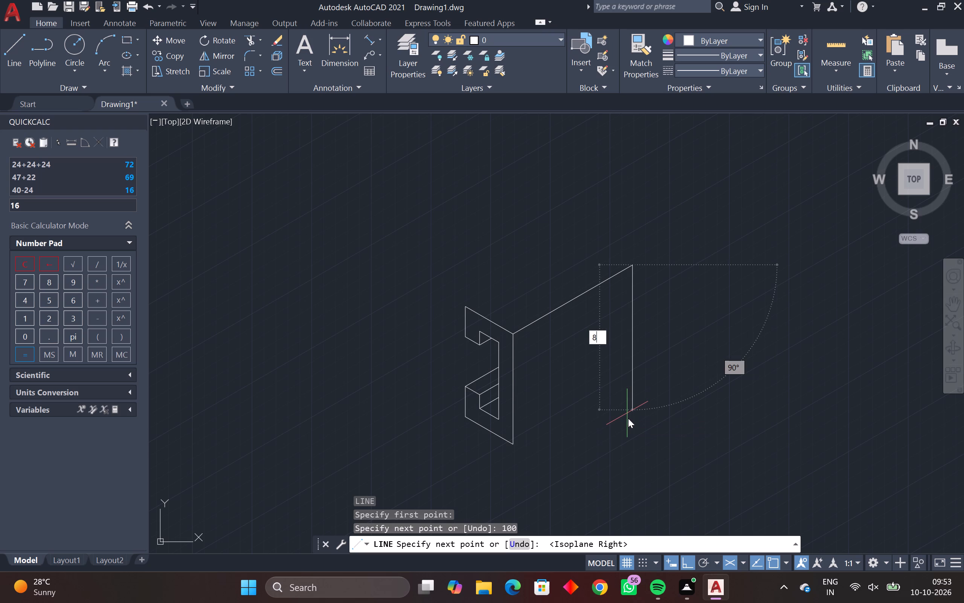
key(Return)
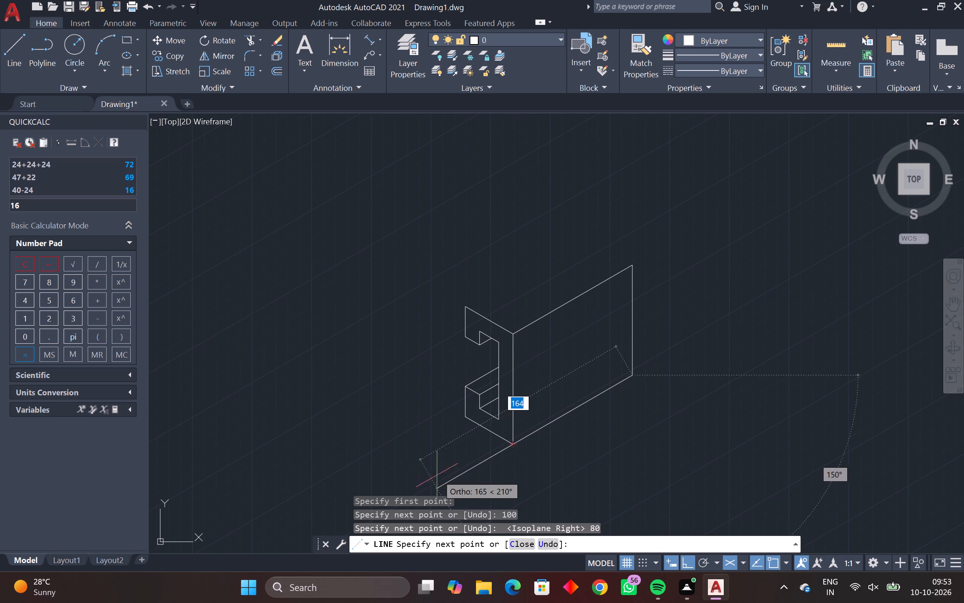
click(511, 446)
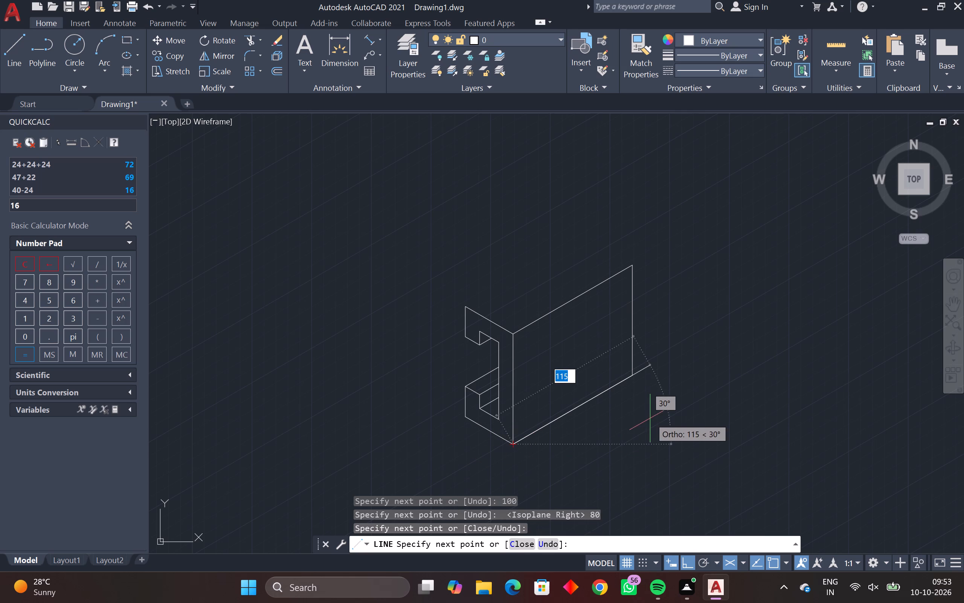
key(Escape)
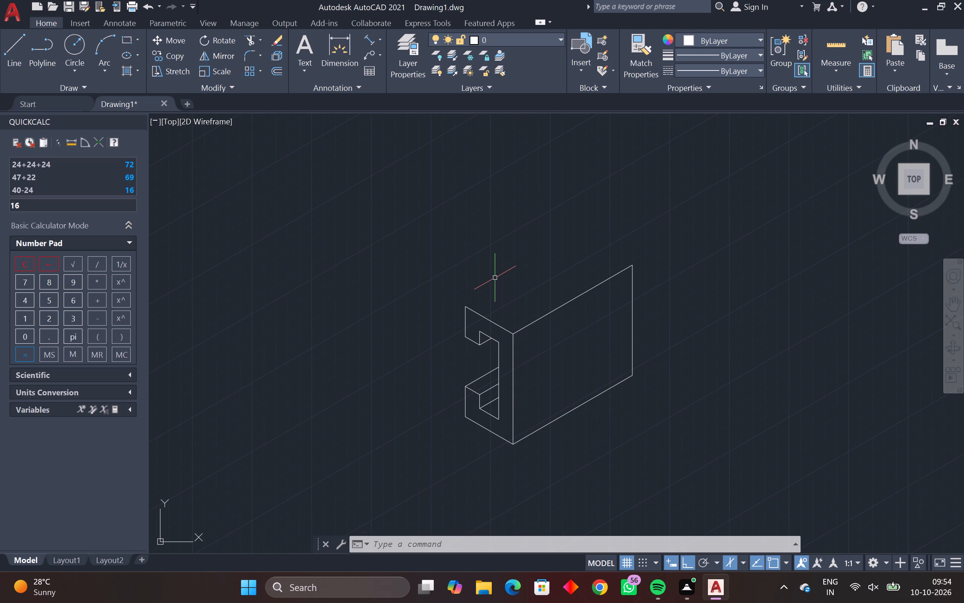
Draw a 100-unit line at 30° from the end face's upper outer corner, then join it to the side face's far top corner.
key(l)
key(space)
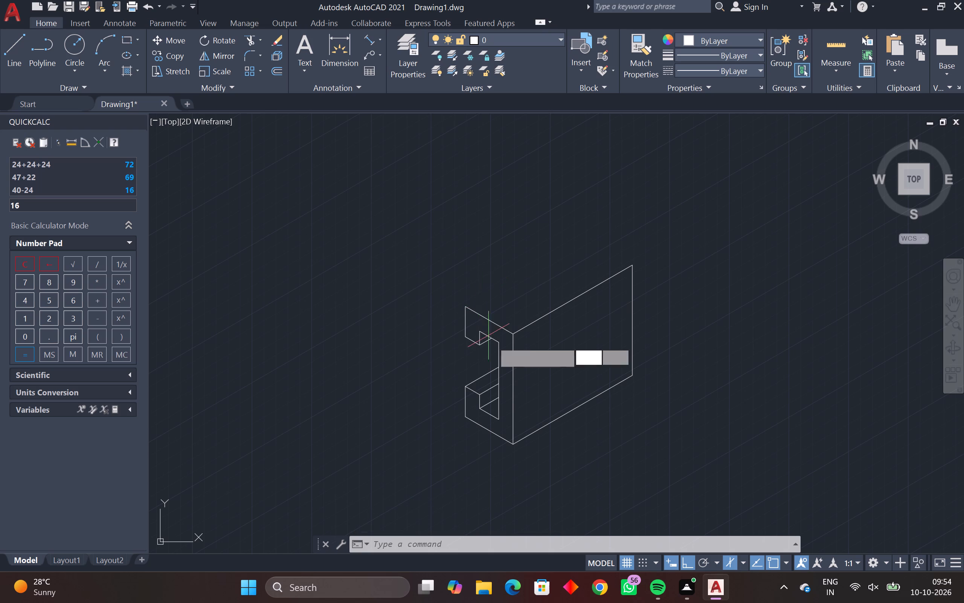
click(465, 308)
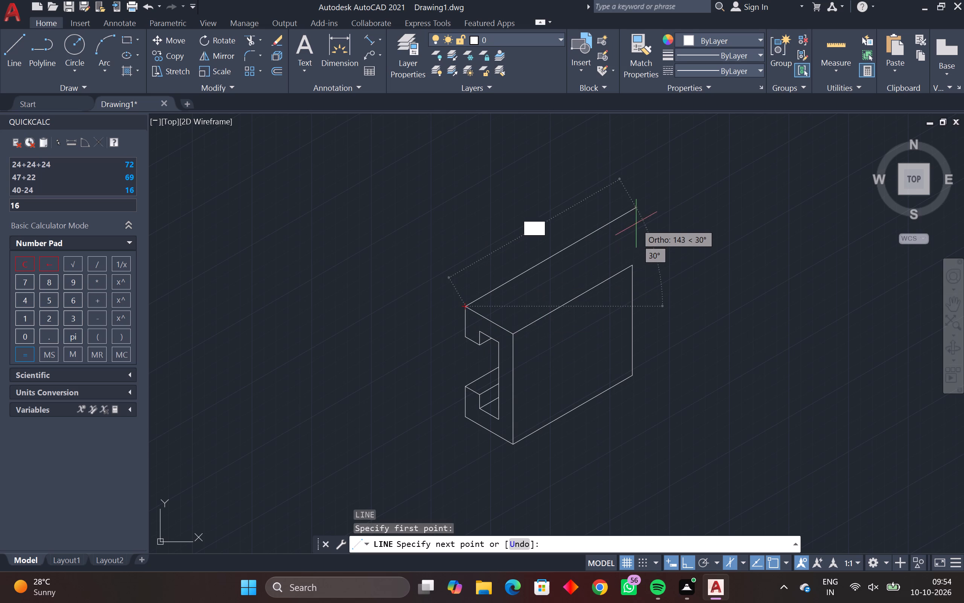
text(100)
key(Return)
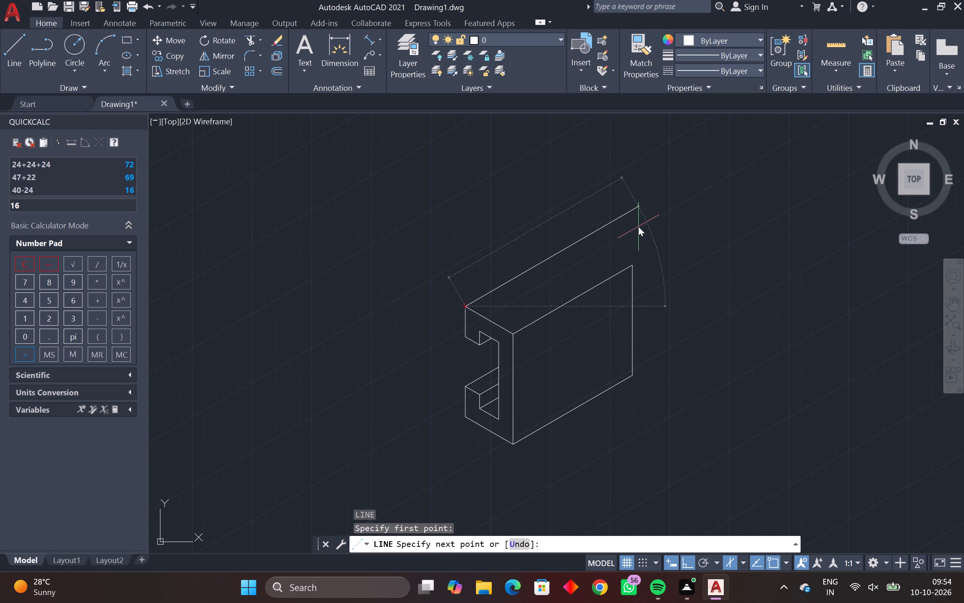
click(635, 262)
key(Escape)
Draw a line across the top face between the midpoints of its two 100-unit edges.
scroll(625, 282, up, 2)
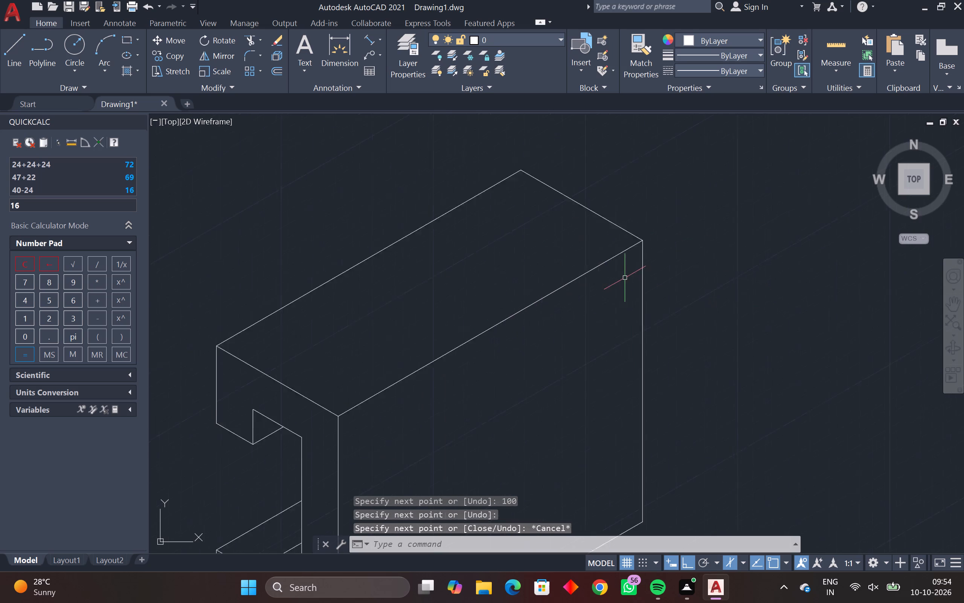
scroll(625, 277, up, 1)
middle_drag(625, 275, 626, 313)
scroll(626, 313, down, 1)
middle_drag(627, 313, 699, 260)
scroll(699, 260, down, 2)
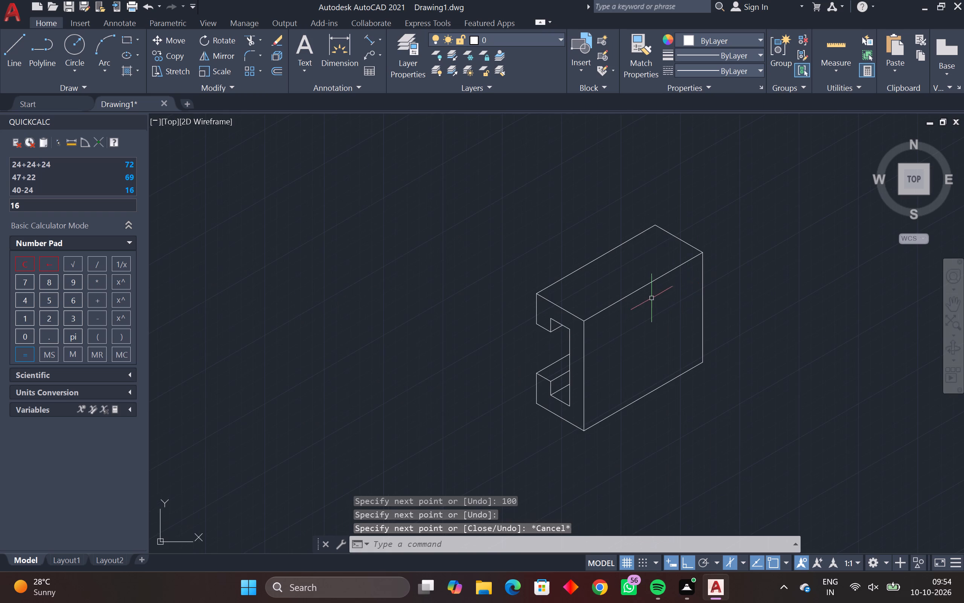
middle_drag(651, 298, 643, 338)
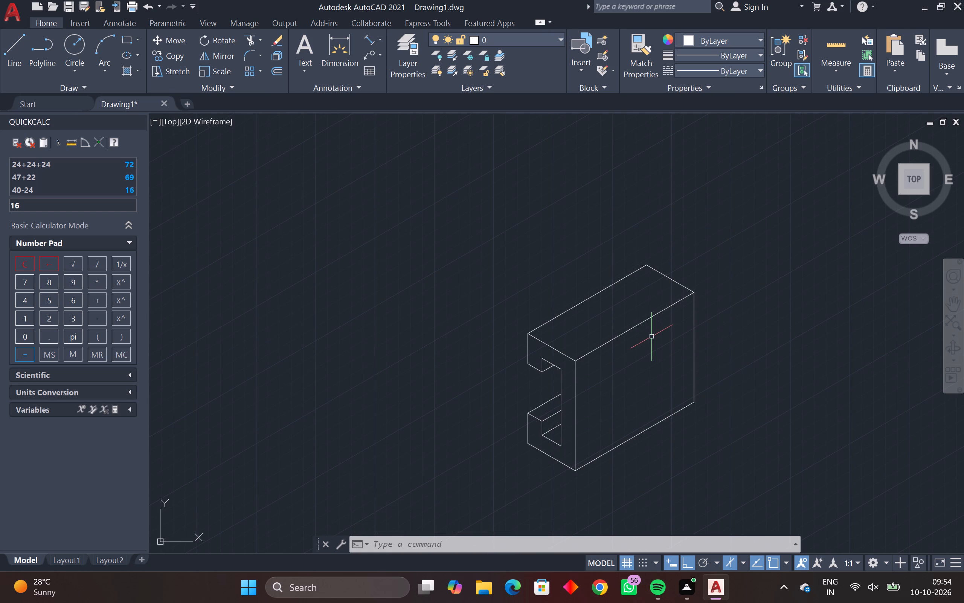
key(Escape)
key(Escape)
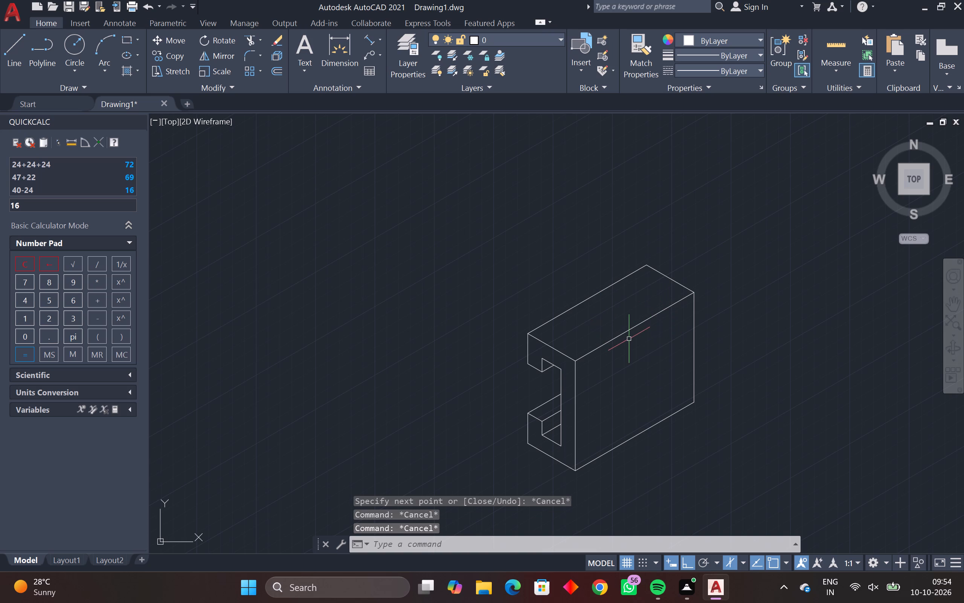
text(L)
key(space)
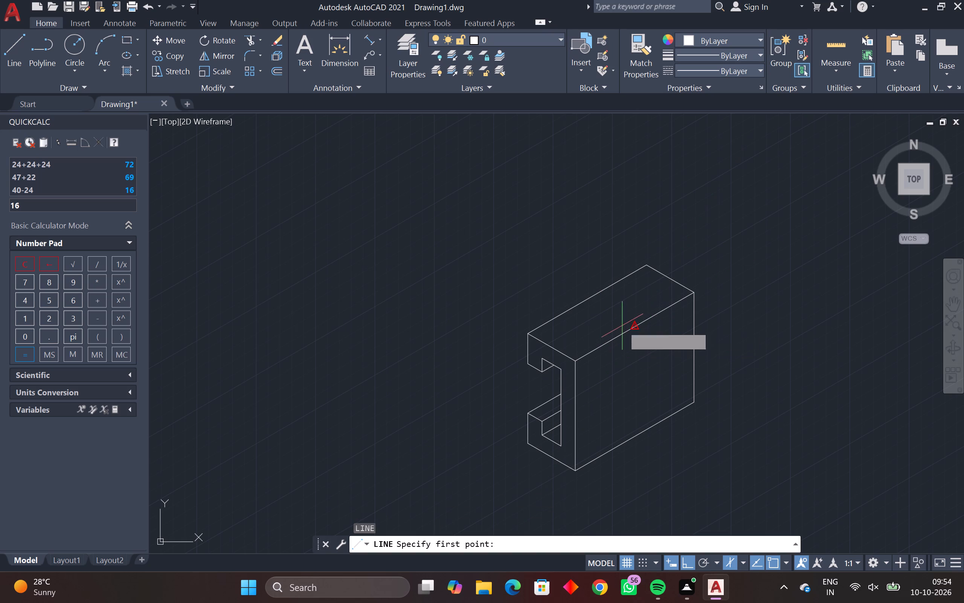
click(637, 327)
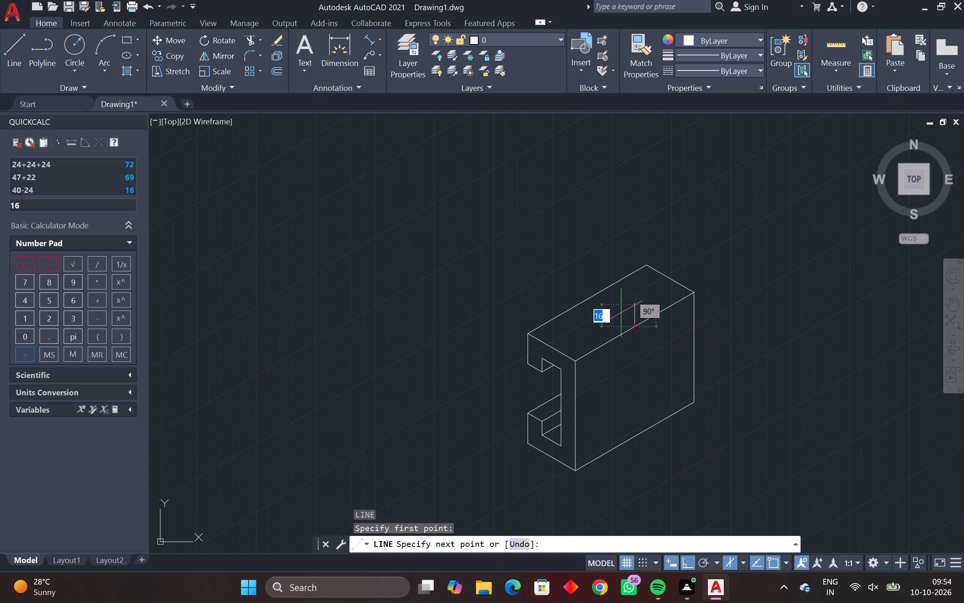
click(584, 302)
key(Escape)
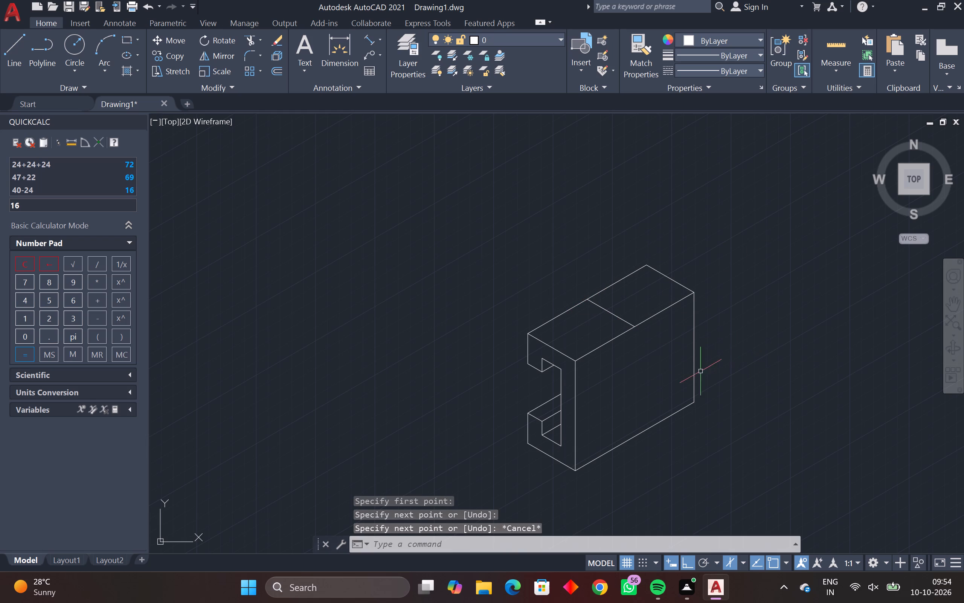
Draw a top-isoplane isocircle of radius 20 centred on the cross line's midpoint, reaching the line's end on the front top edge.
key(e)
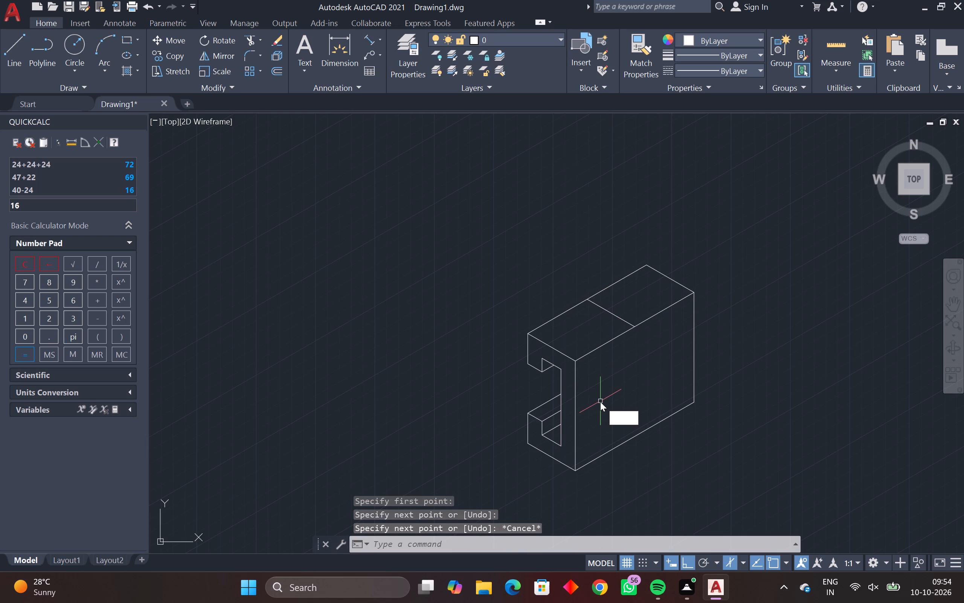
key(l)
key(space)
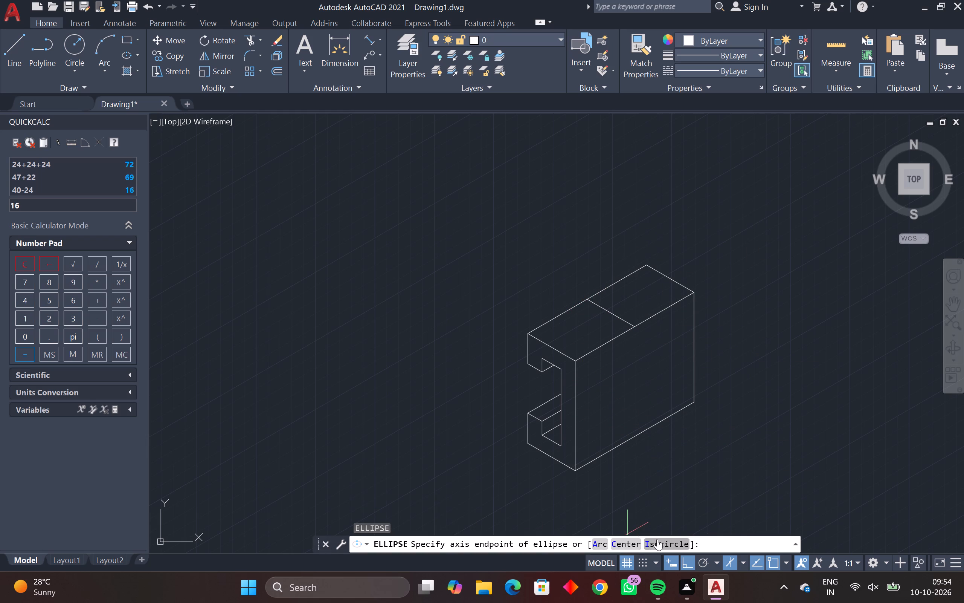
click(657, 539)
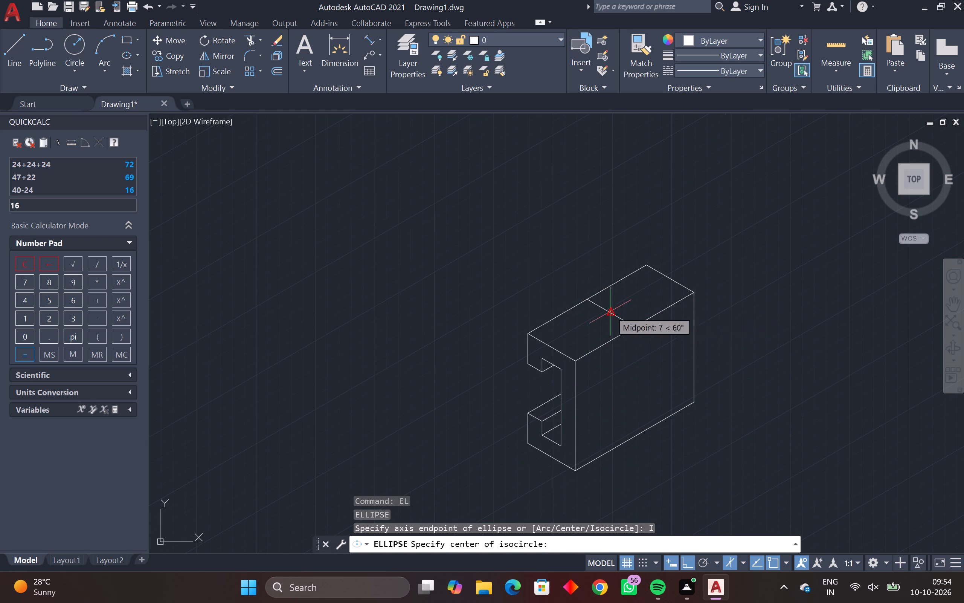
click(611, 314)
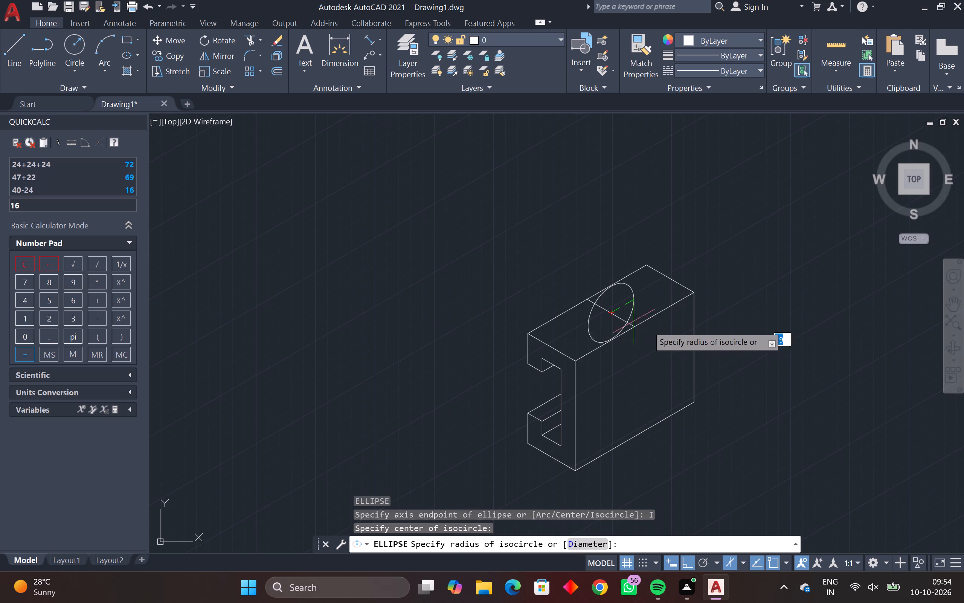
key(F5)
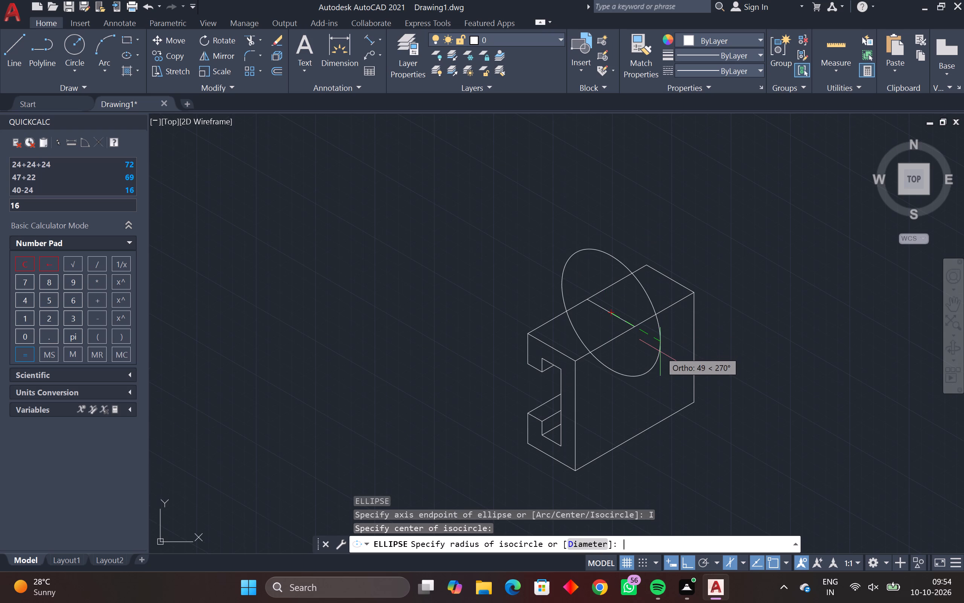
key(F5)
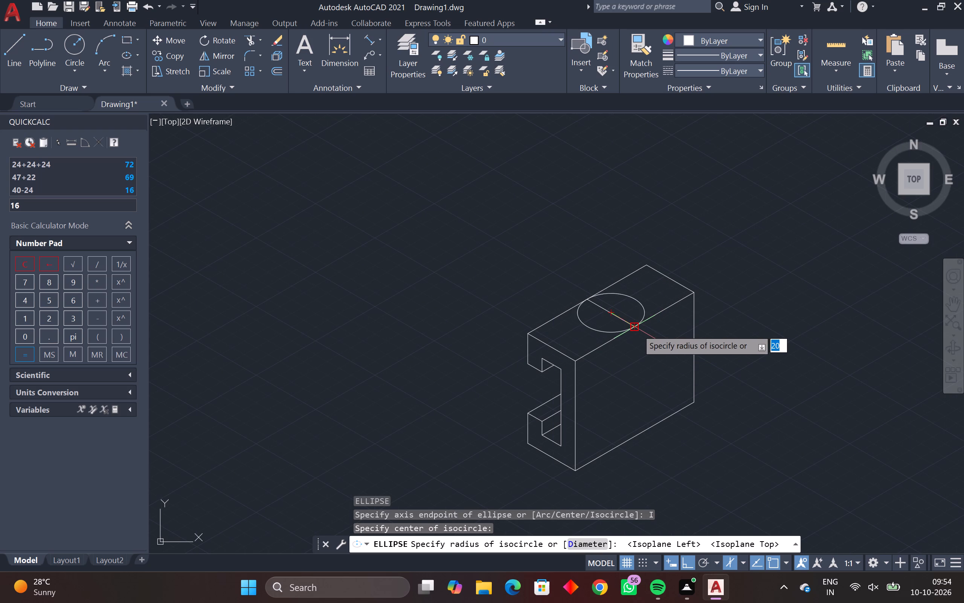
scroll(637, 329, up, 2)
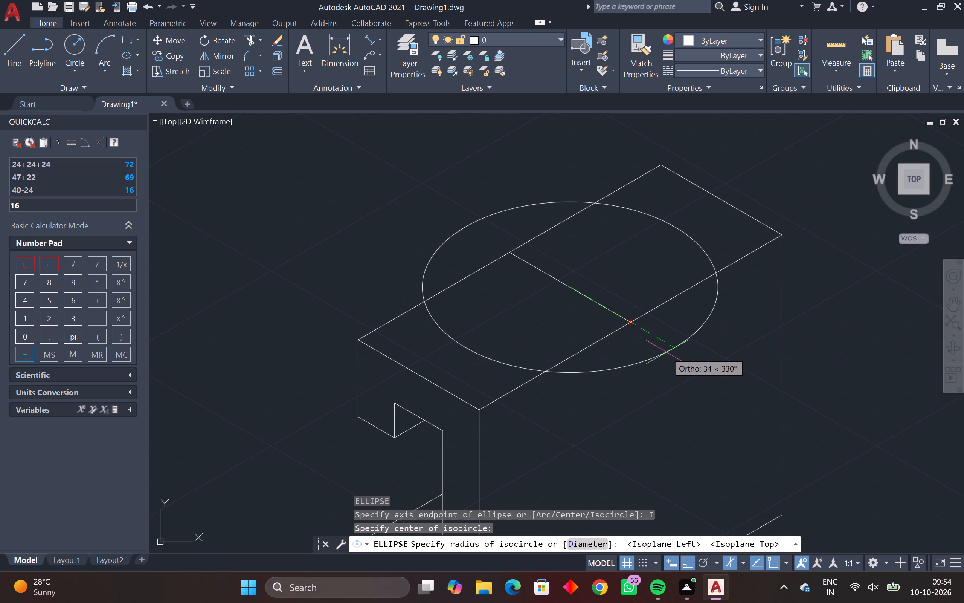
click(633, 321)
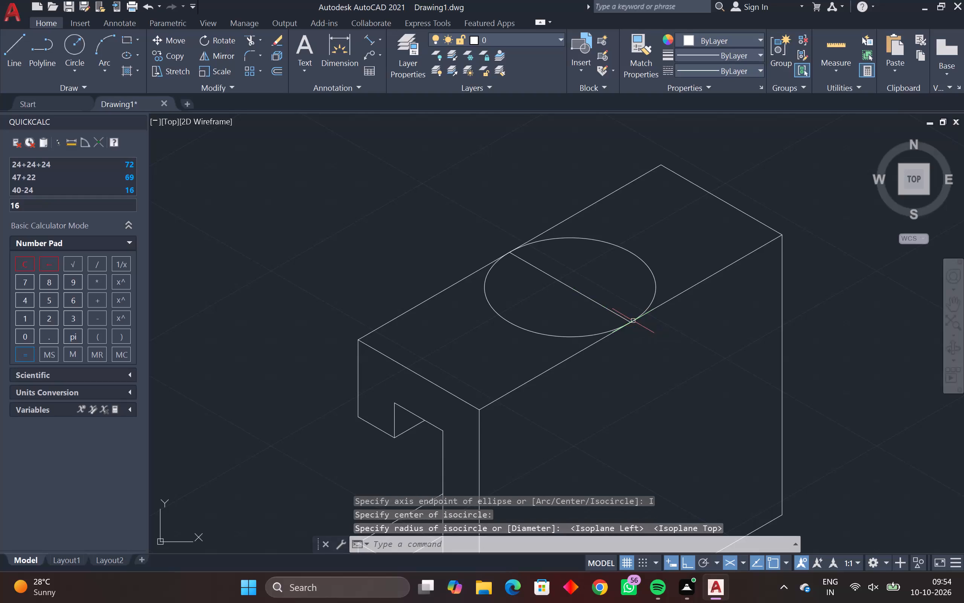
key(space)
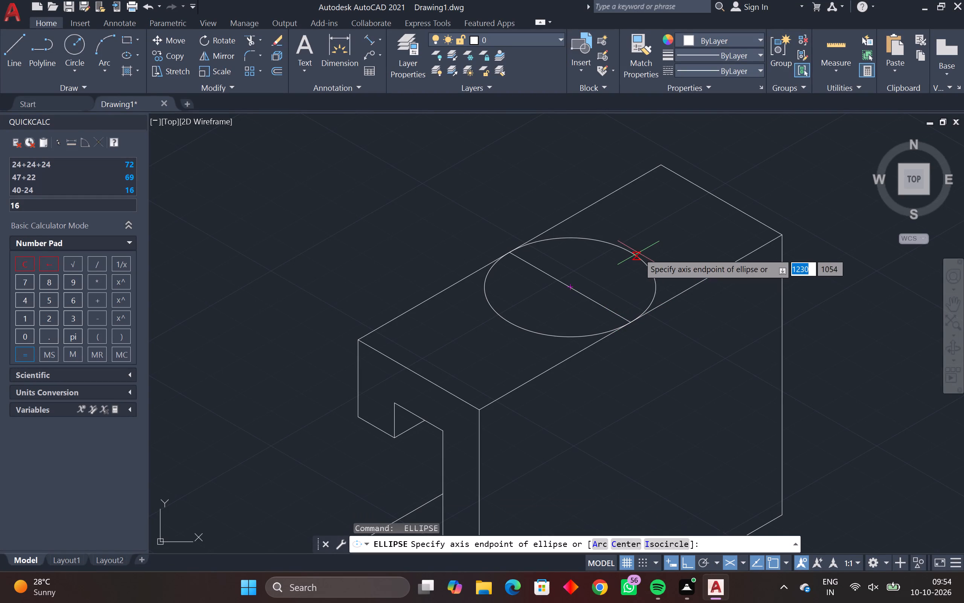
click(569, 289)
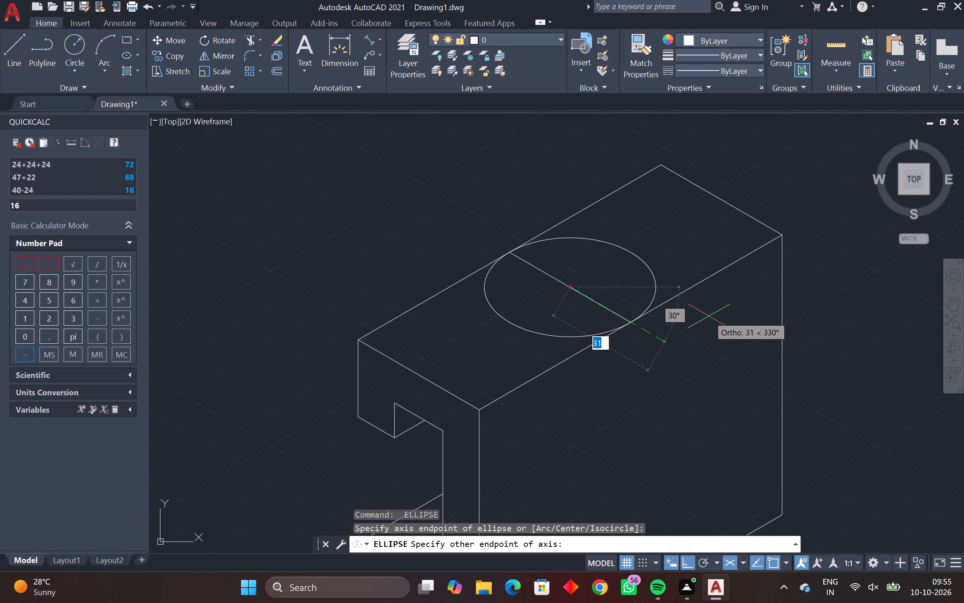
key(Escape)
Draw a concentric isocircle of radius 9 inside the radius-20 isocircle on the block's top face.
text(EL)
key(space)
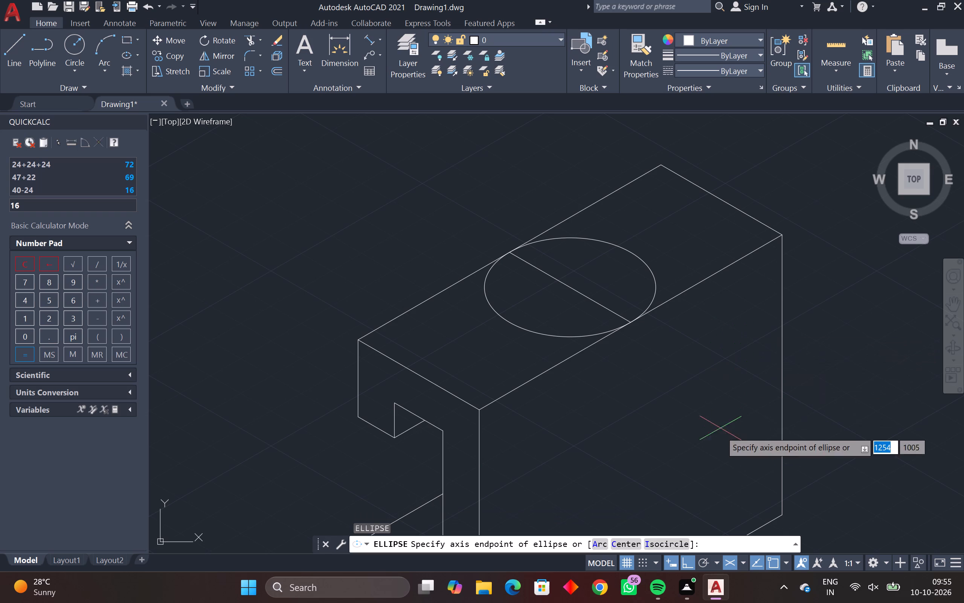
click(667, 536)
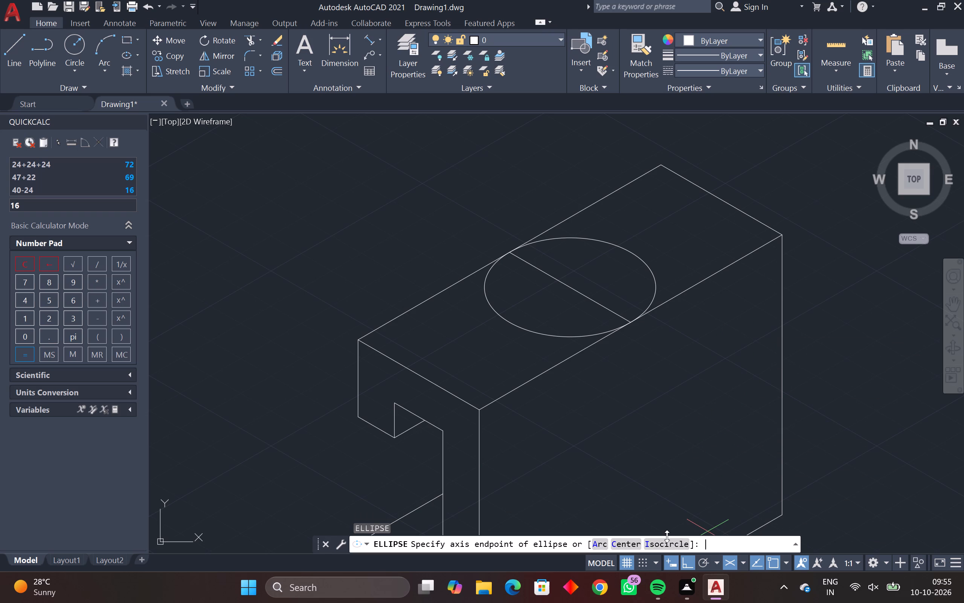
click(667, 543)
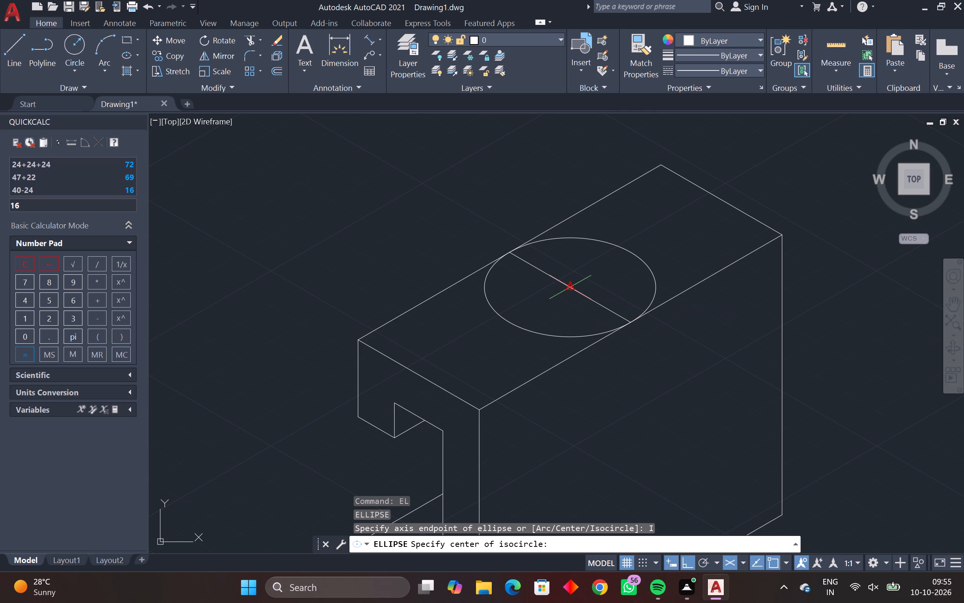
click(569, 289)
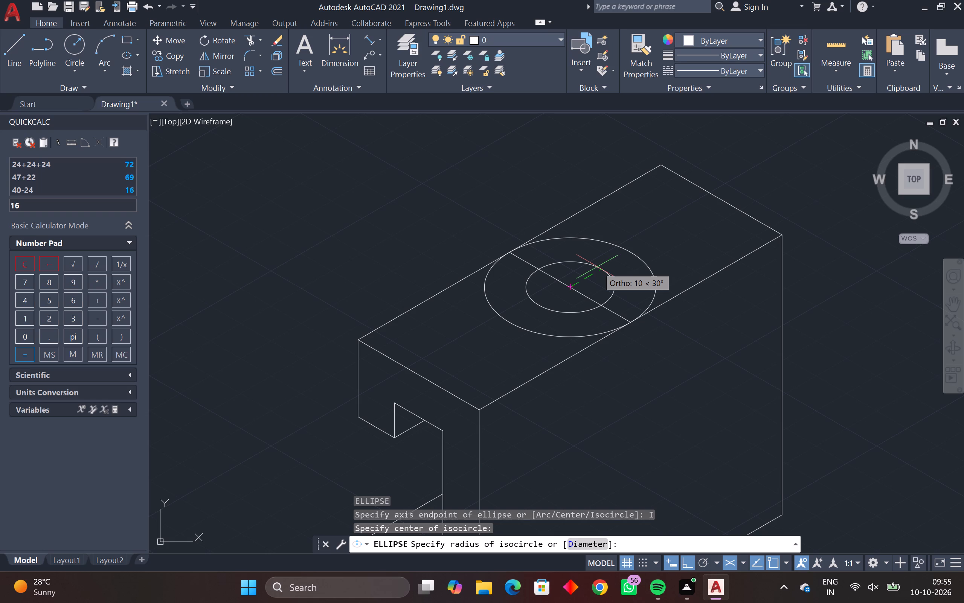
key(9)
key(Return)
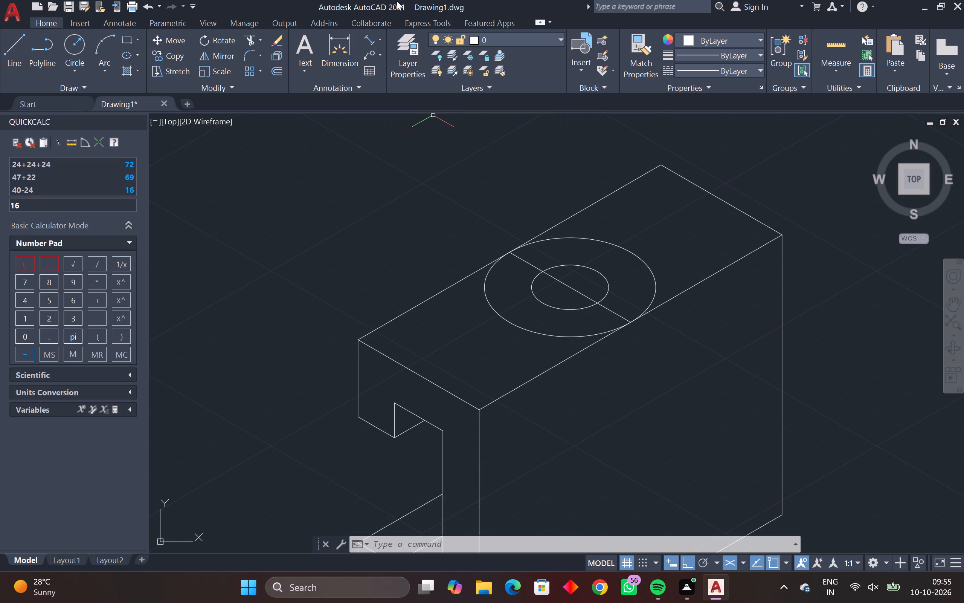
Delete the cross line running through the two isocircles on the top face.
click(525, 256)
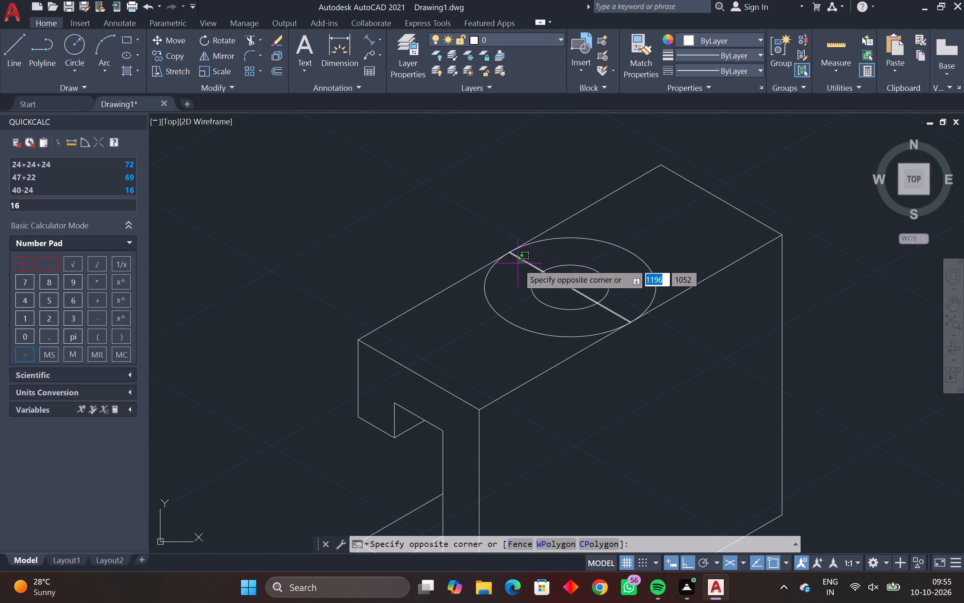
click(518, 263)
key(Delete)
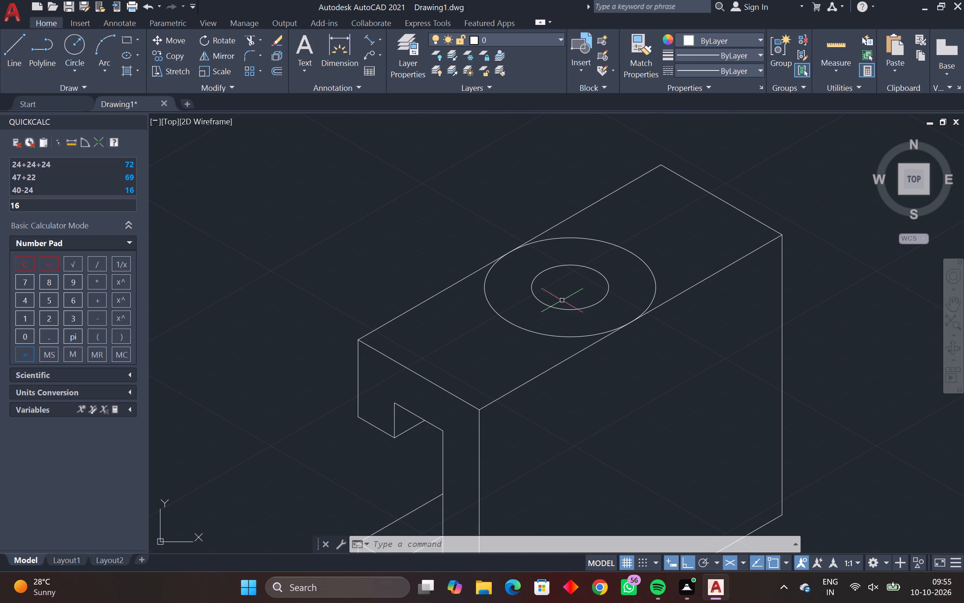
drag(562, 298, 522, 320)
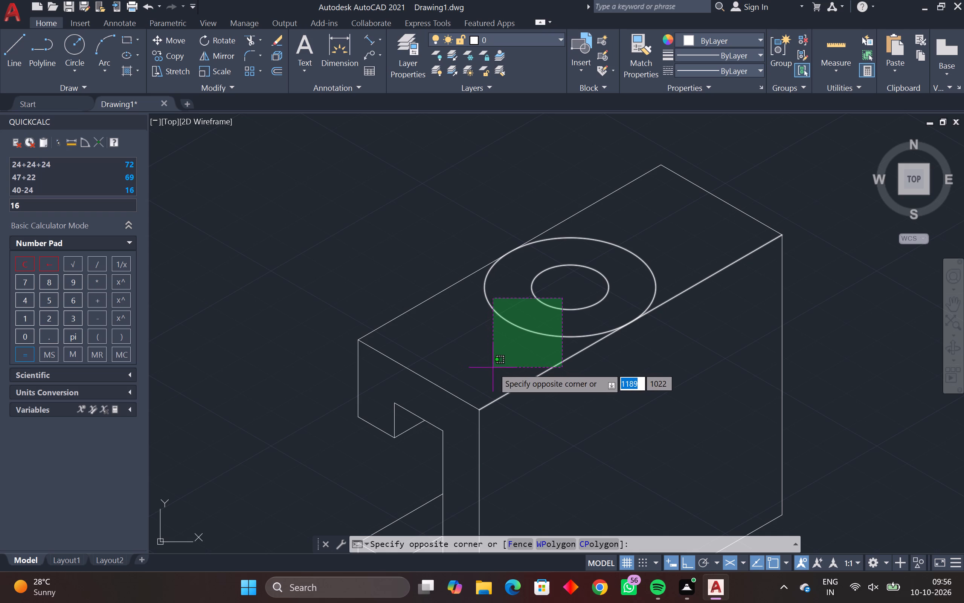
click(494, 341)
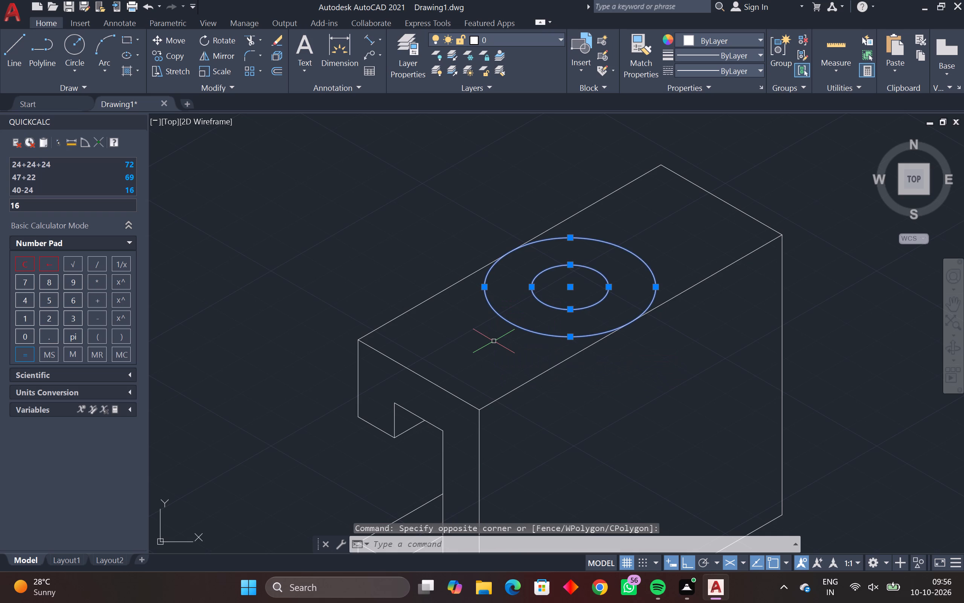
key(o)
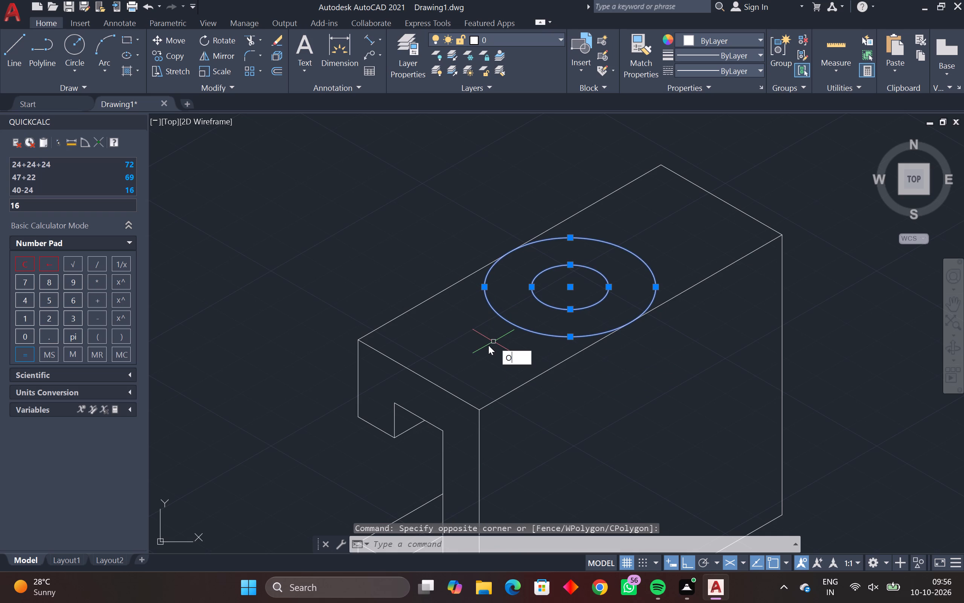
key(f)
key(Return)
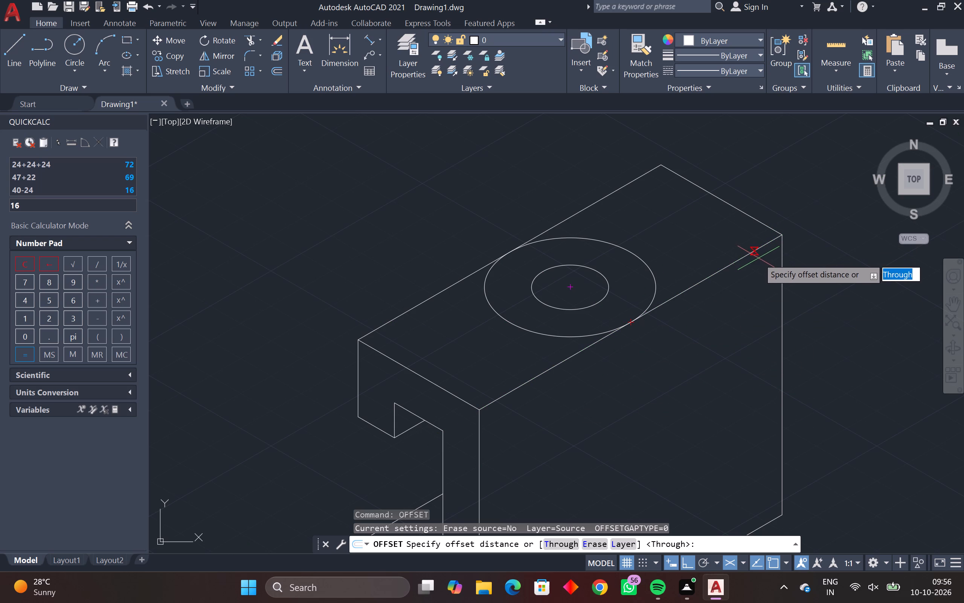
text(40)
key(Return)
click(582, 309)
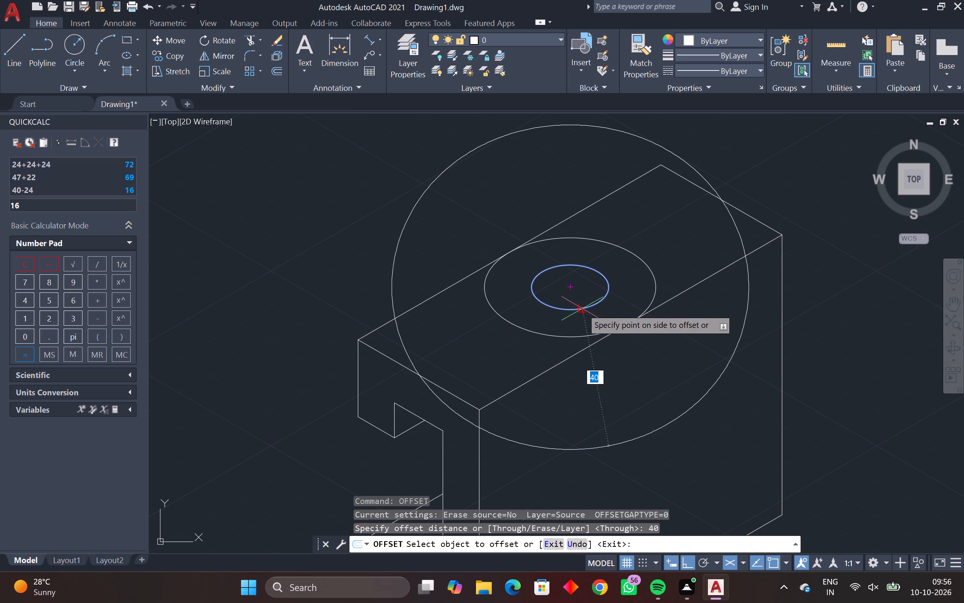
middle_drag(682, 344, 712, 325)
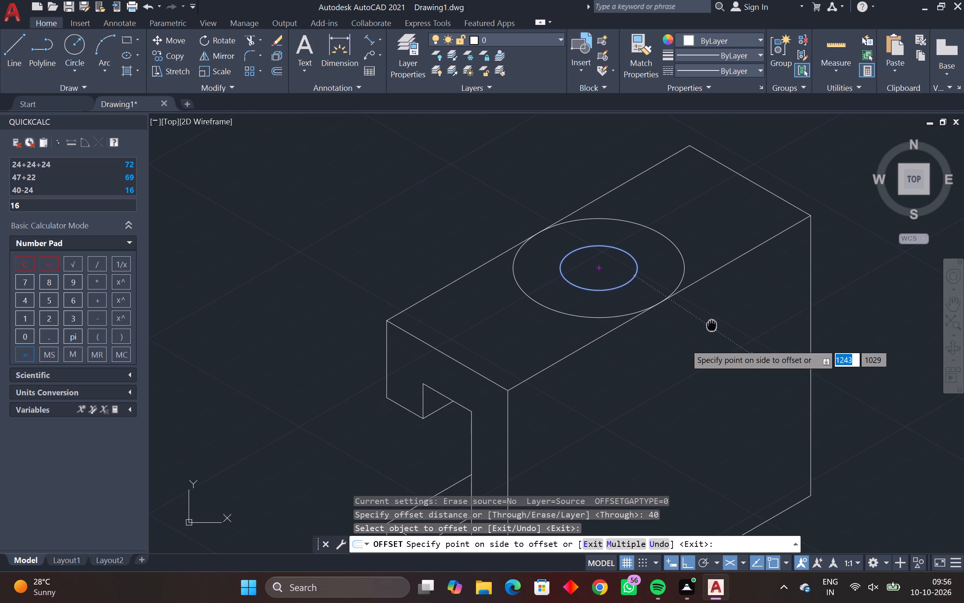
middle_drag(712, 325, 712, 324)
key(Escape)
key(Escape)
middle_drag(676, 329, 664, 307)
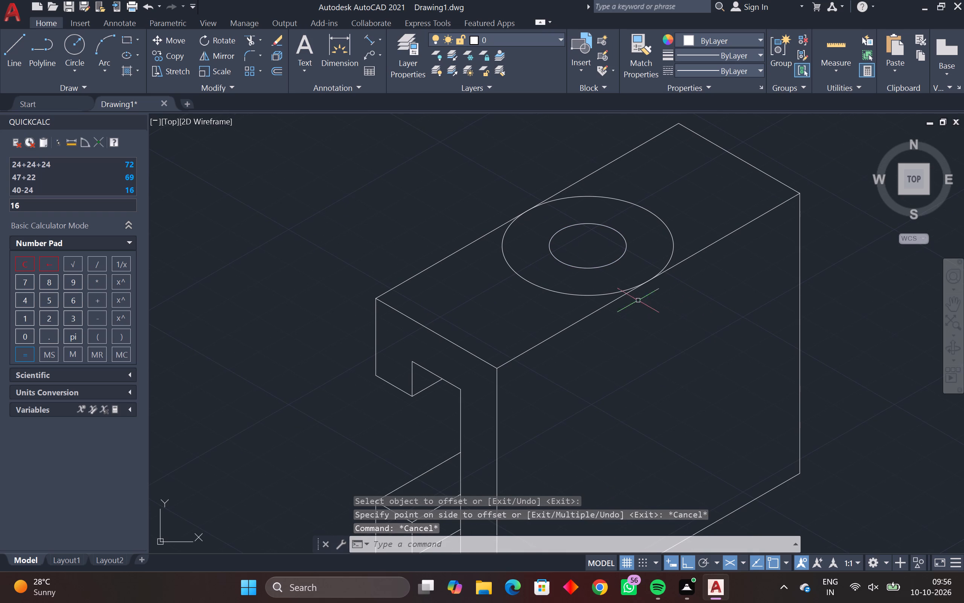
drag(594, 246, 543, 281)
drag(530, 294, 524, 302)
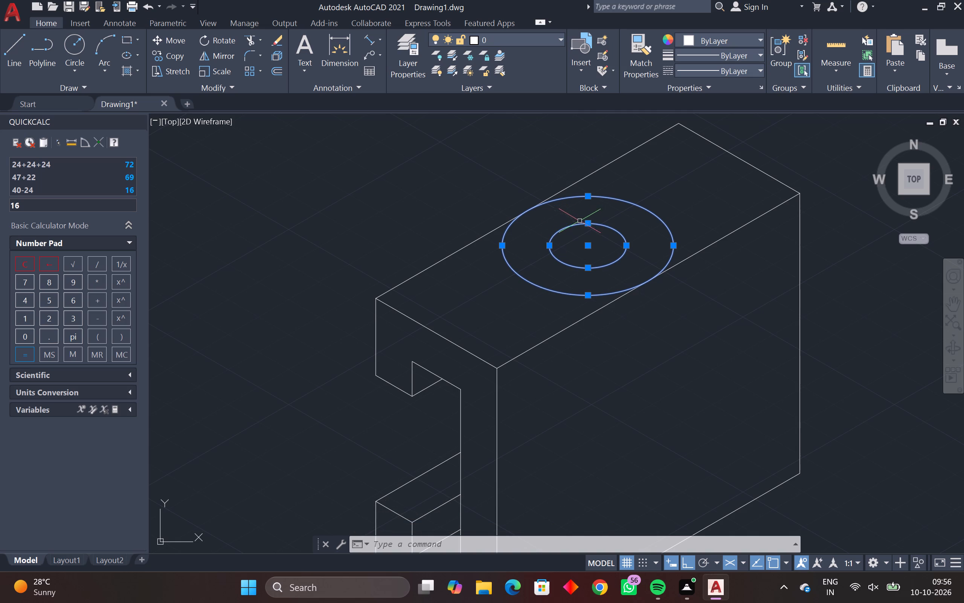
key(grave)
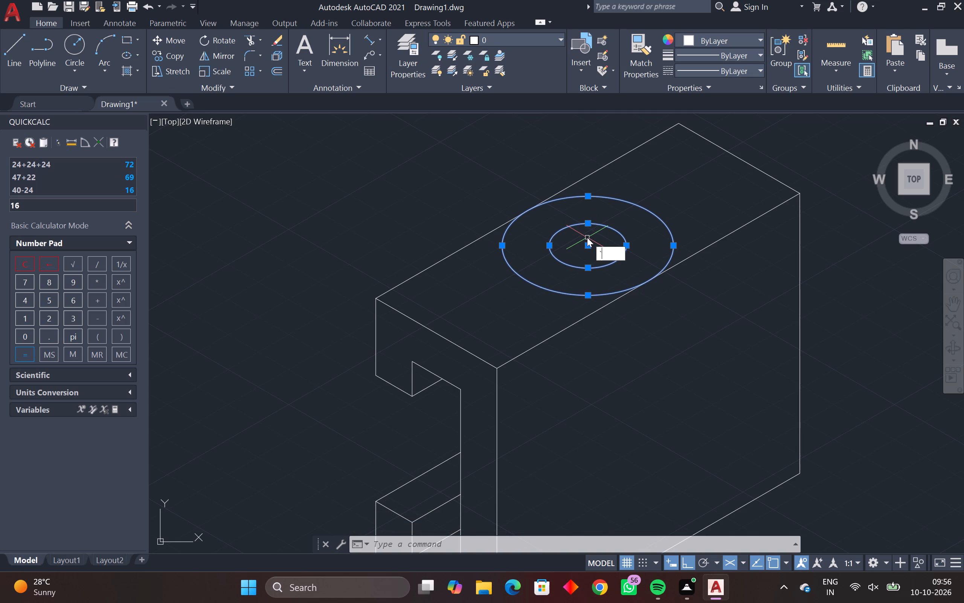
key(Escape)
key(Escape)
Draw a 40-unit line straight up from the outer isocircle's right-hand quadrant, using the right isoplane.
key(l)
key(space)
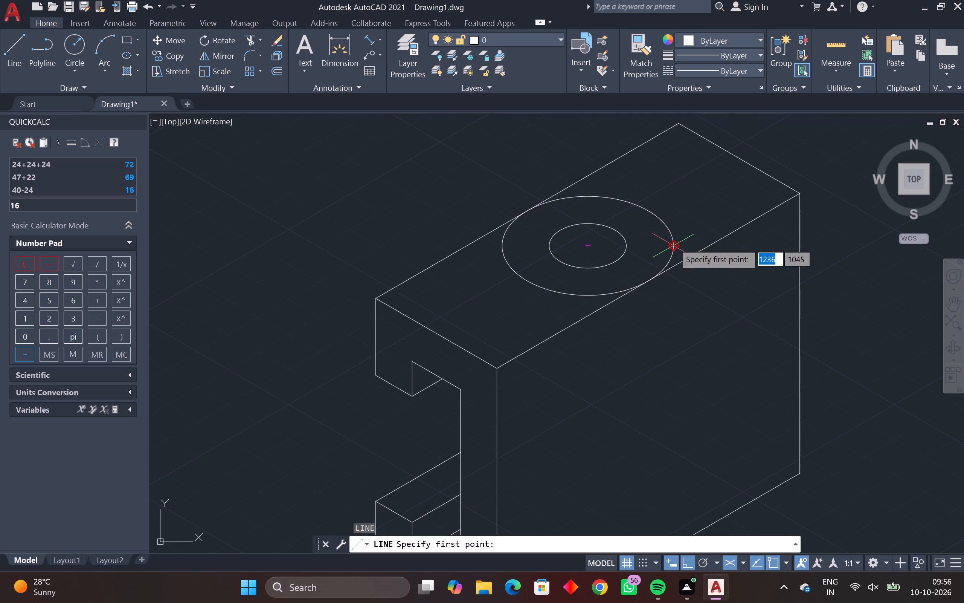
click(674, 245)
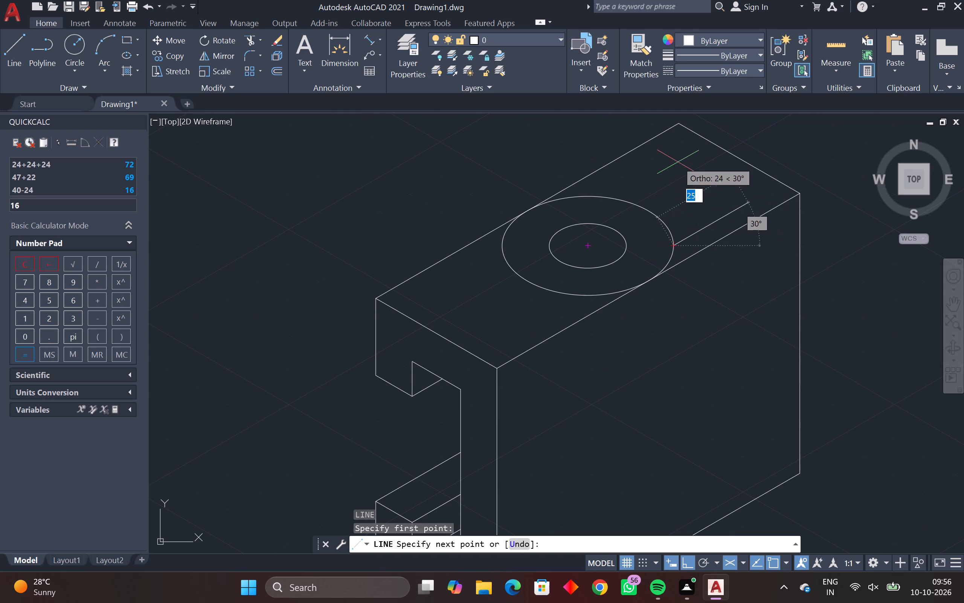
middle_drag(671, 163, 665, 282)
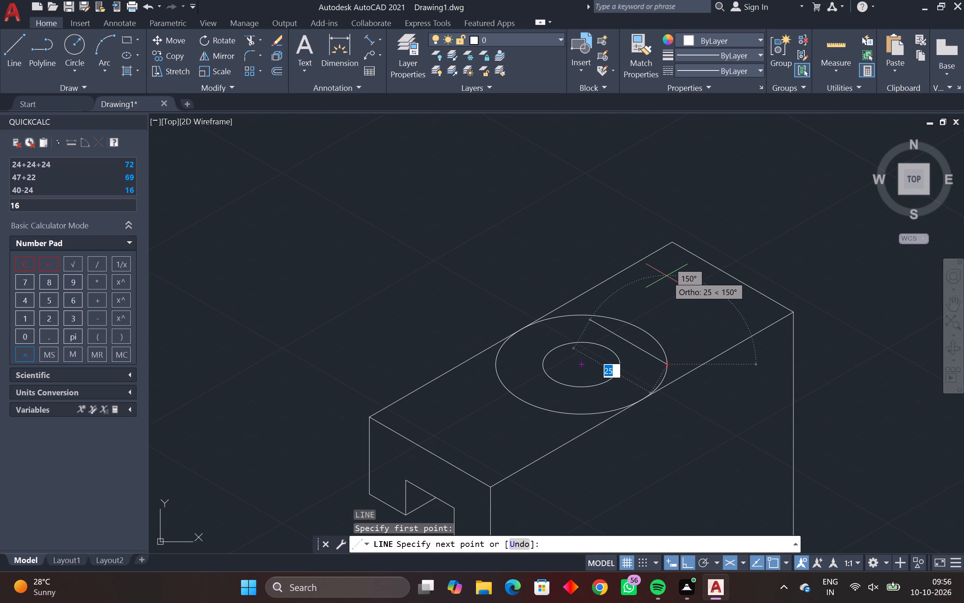
key(F5)
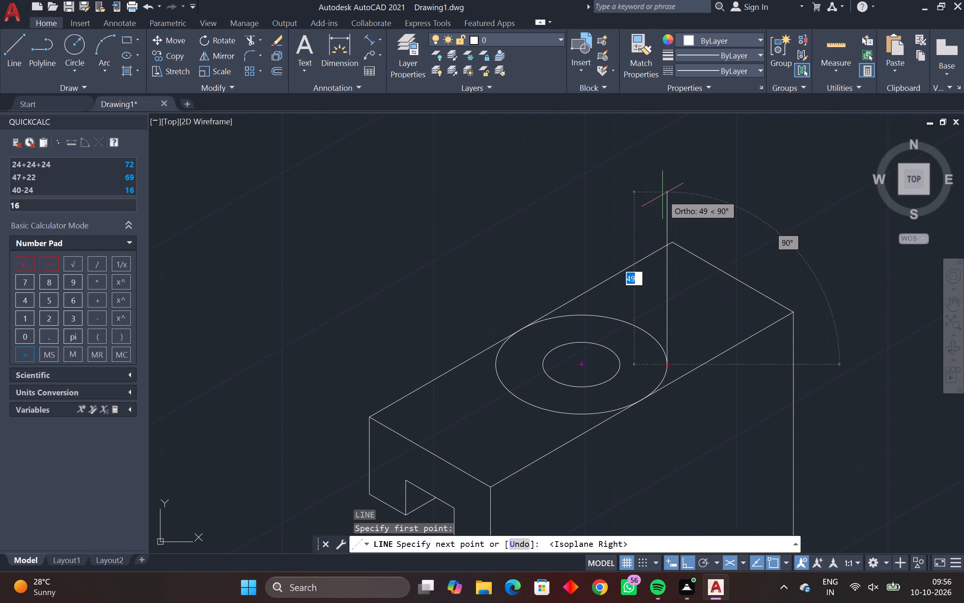
text(40)
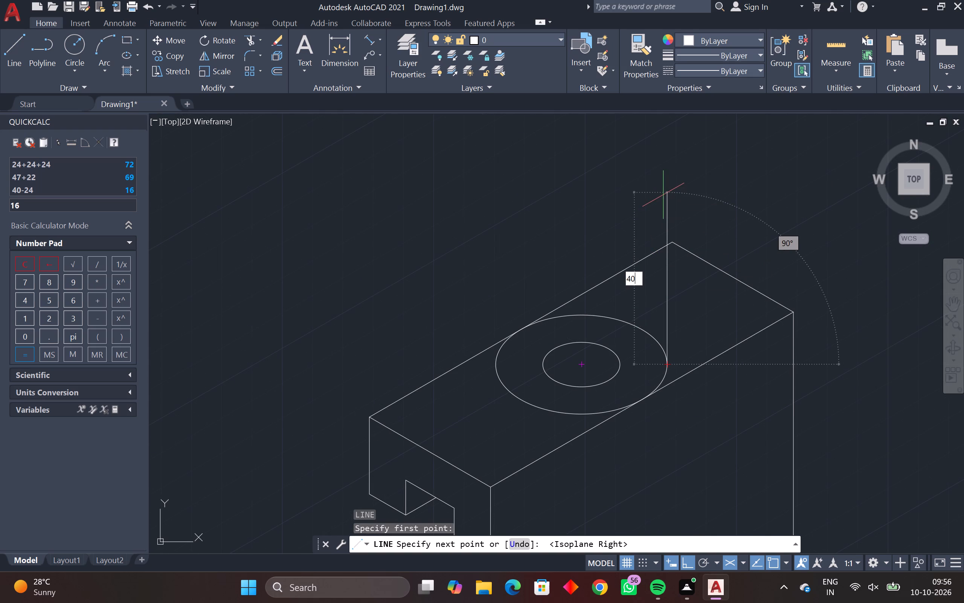
key(Return)
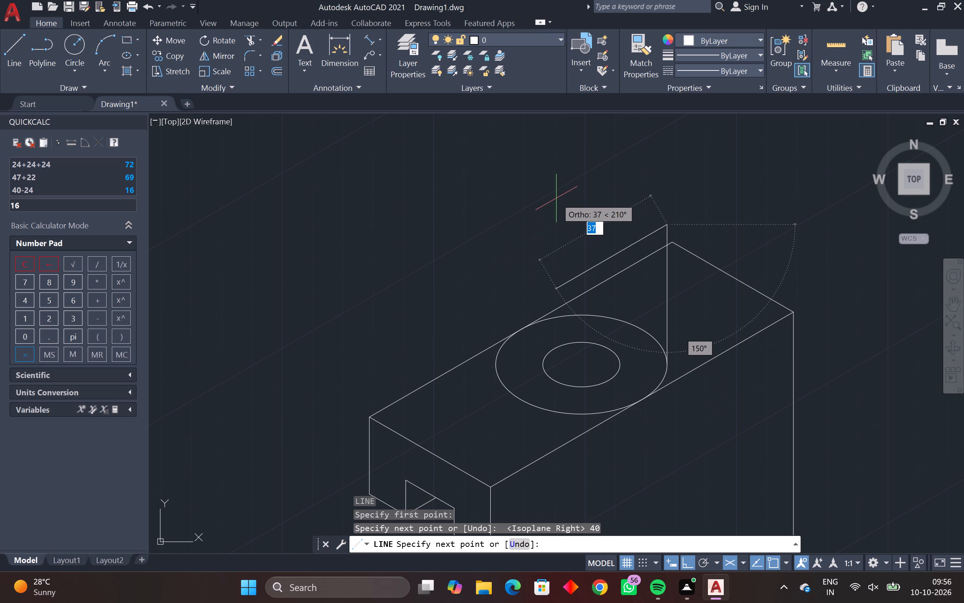
key(Escape)
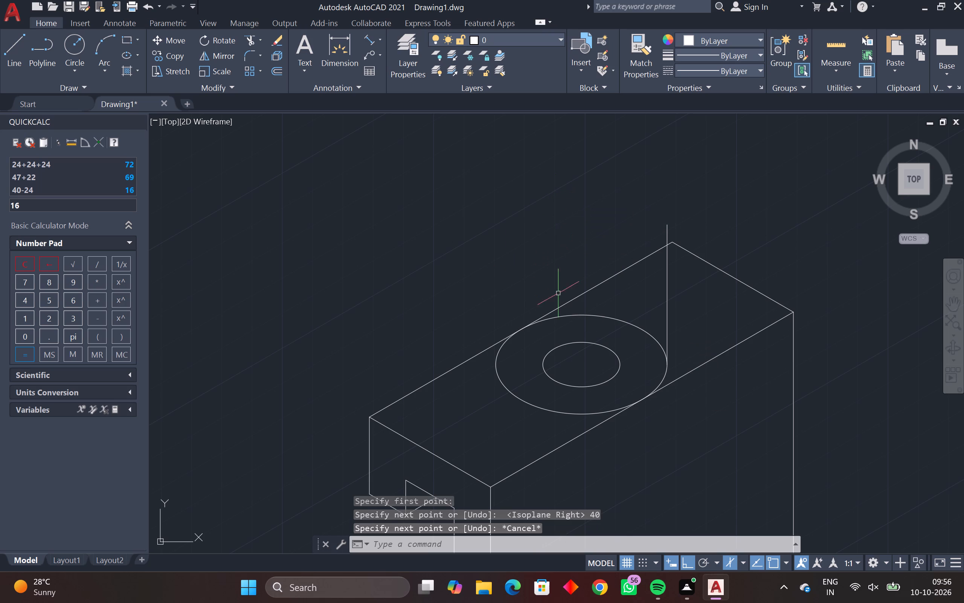
Copy the outer isocircle from its right-hand quadrant to the top end of the 40-unit vertical line.
click(665, 376)
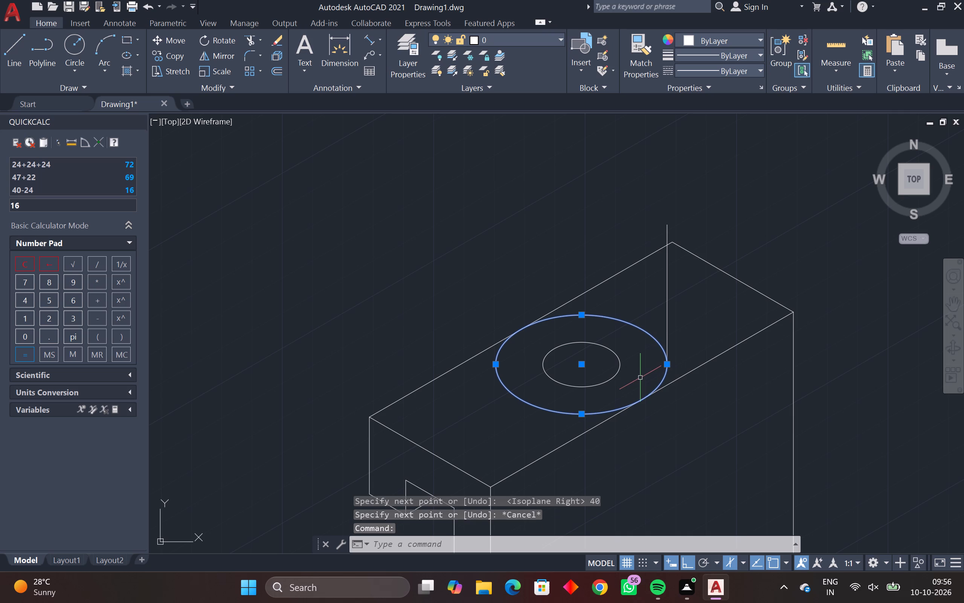
key(c)
key(o)
key(Return)
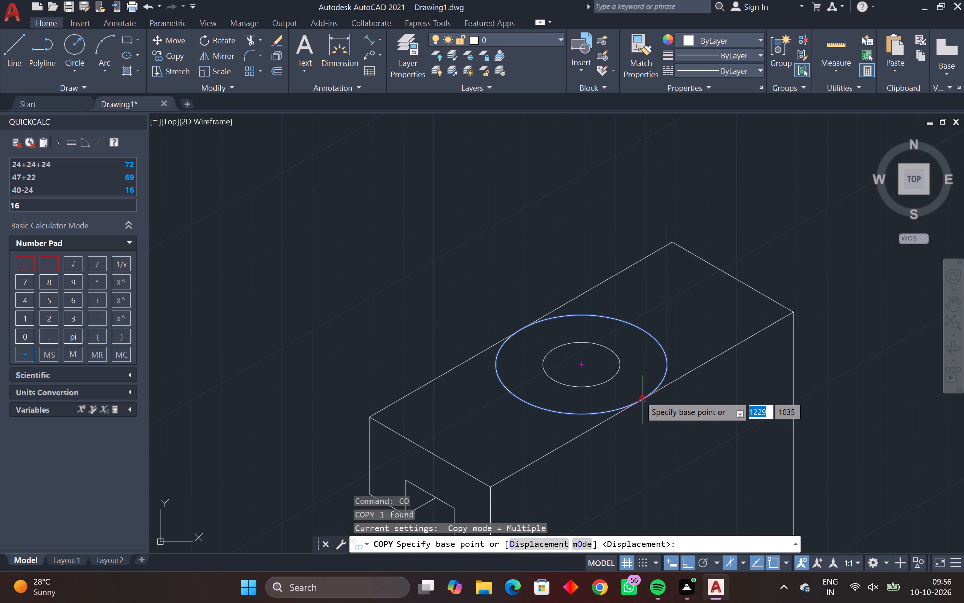
click(670, 364)
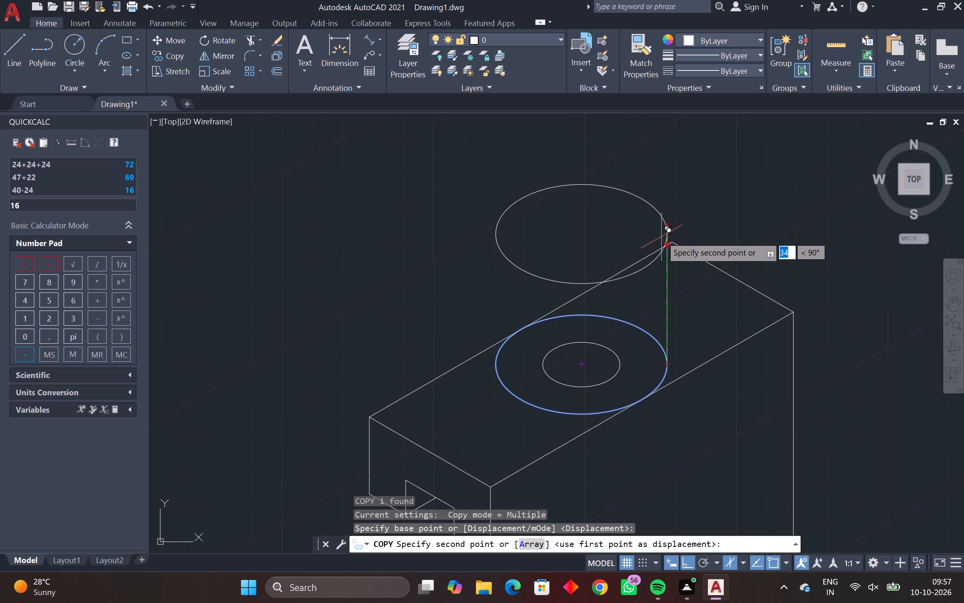
scroll(676, 225, up, 3)
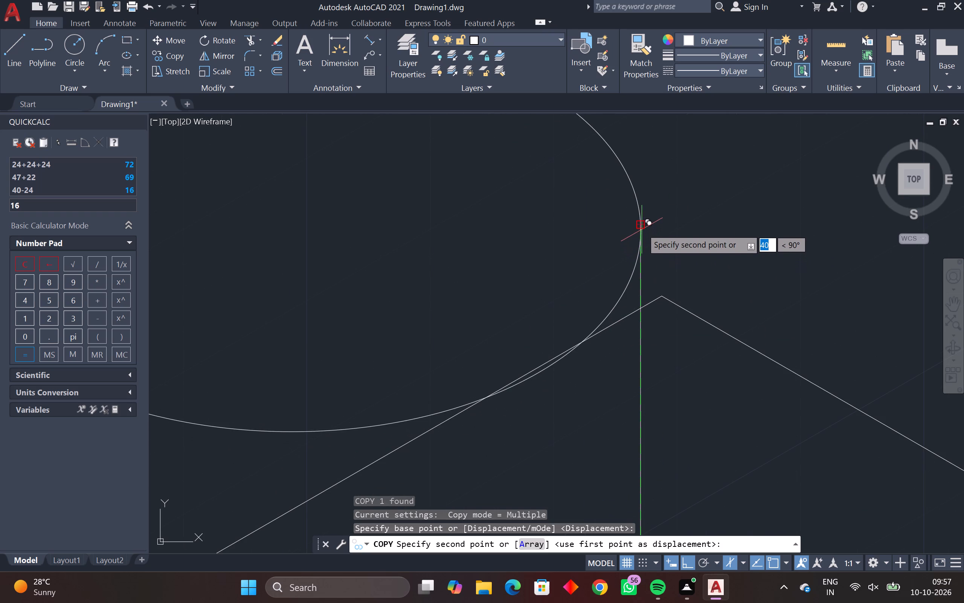
click(642, 224)
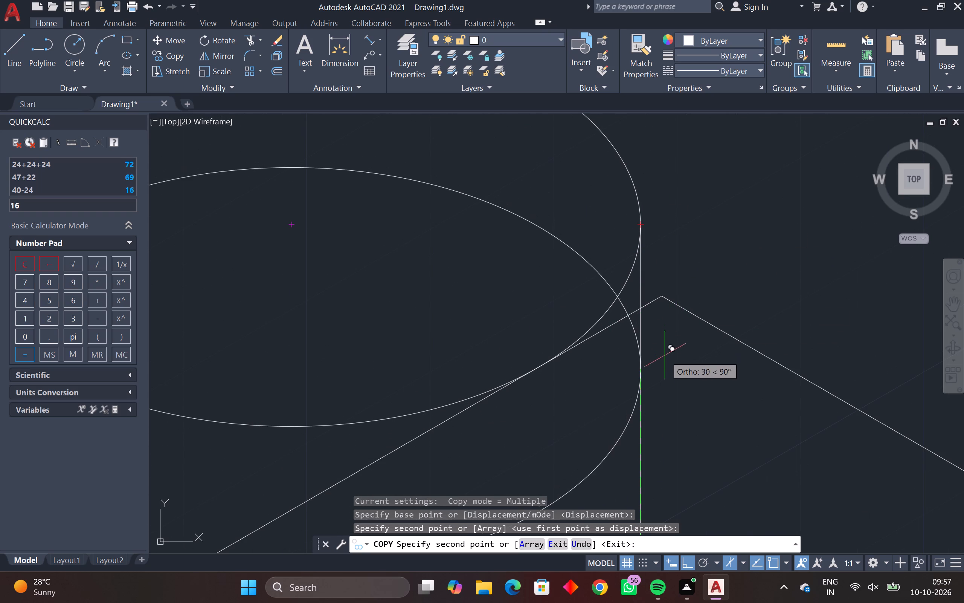
key(Escape)
Examine closely how the vertical line meets the raised isocircle at its right-hand quadrant.
scroll(655, 307, down, 1)
middle_drag(655, 307, 634, 352)
scroll(634, 352, down, 3)
middle_drag(626, 367, 650, 347)
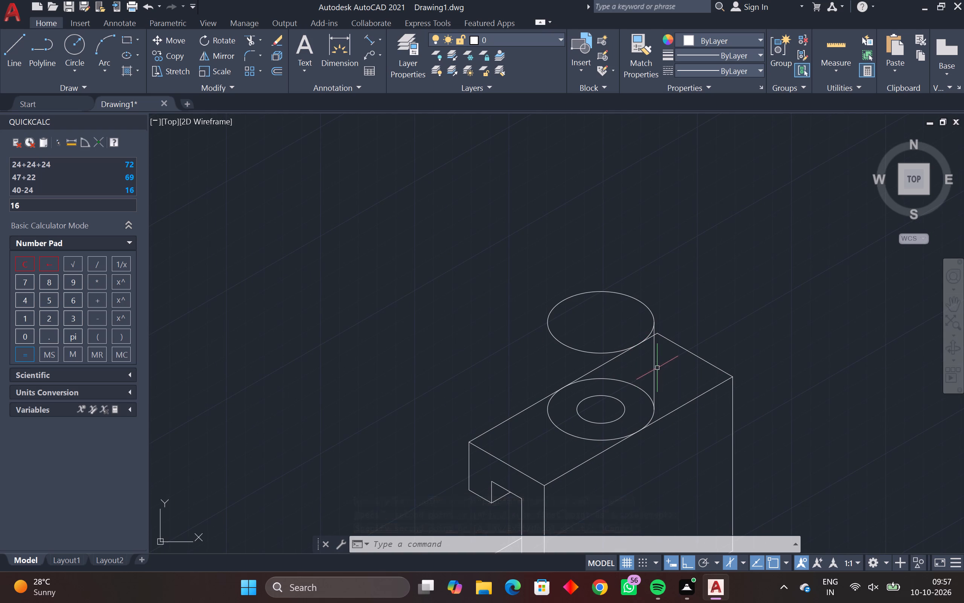
scroll(657, 357, up, 2)
middle_drag(658, 351, 629, 407)
scroll(615, 321, up, 2)
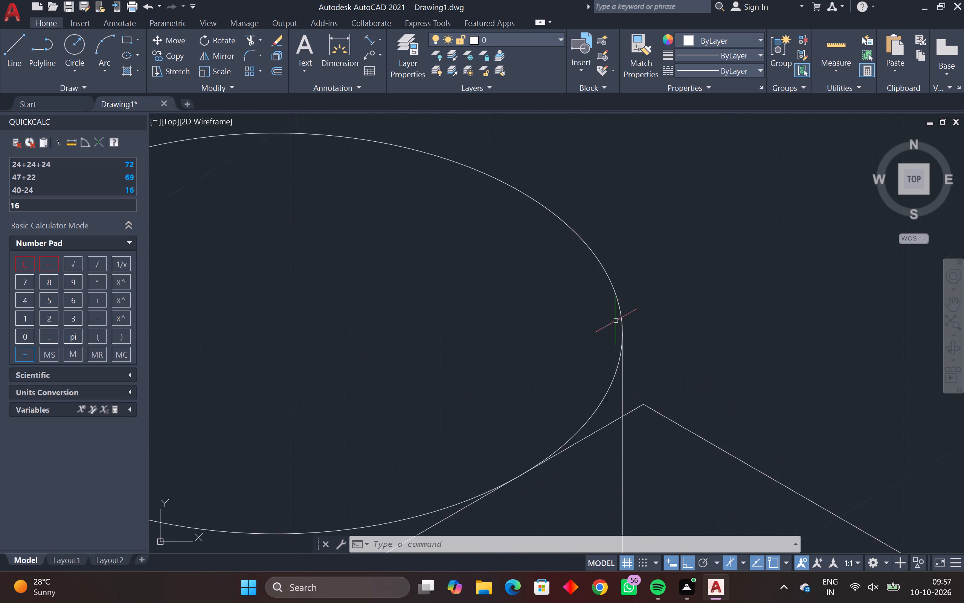
scroll(616, 321, up, 1)
scroll(639, 369, down, 2)
middle_drag(642, 371, 642, 381)
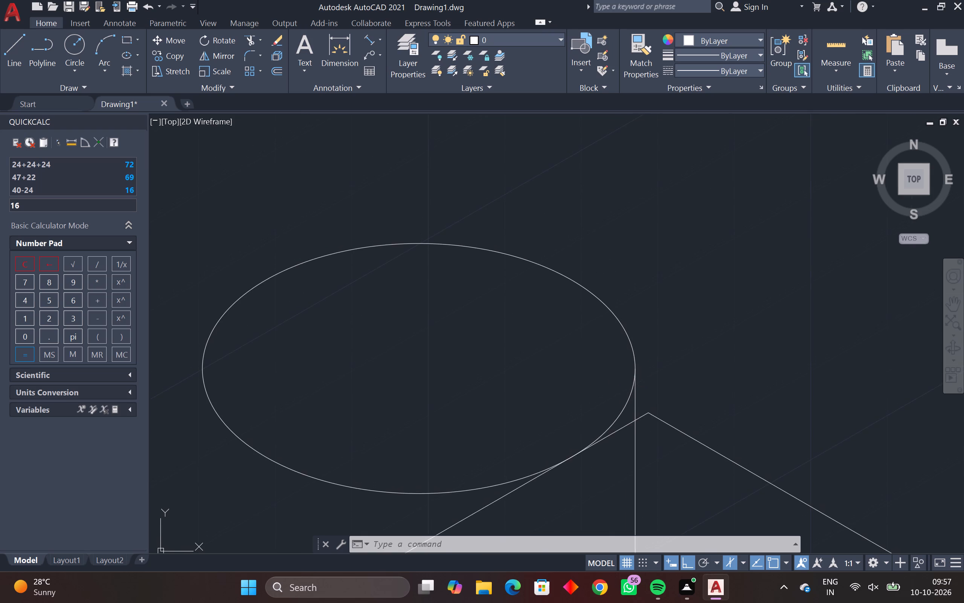
scroll(642, 381, up, 3)
scroll(630, 346, up, 4)
scroll(505, 386, up, 3)
scroll(567, 406, up, 3)
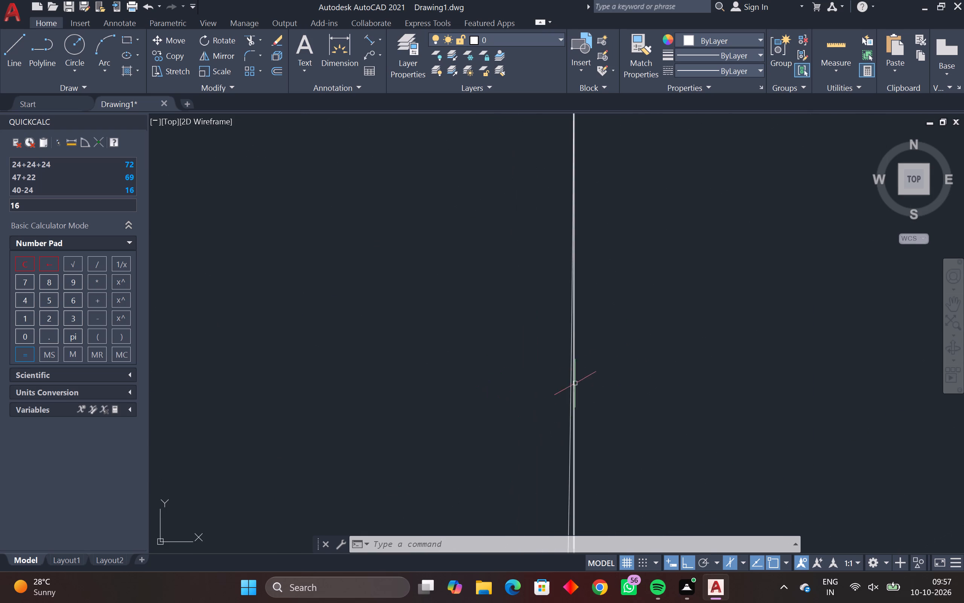
scroll(584, 326, up, 4)
scroll(579, 309, down, 5)
scroll(581, 246, down, 3)
scroll(581, 233, up, 3)
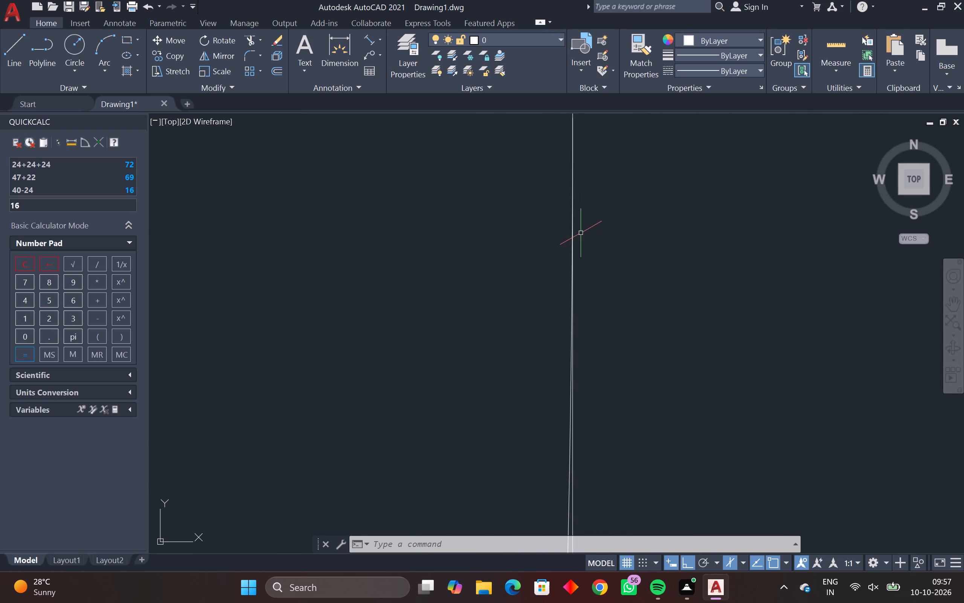
scroll(575, 237, up, 3)
scroll(531, 336, up, 3)
scroll(700, 168, down, 2)
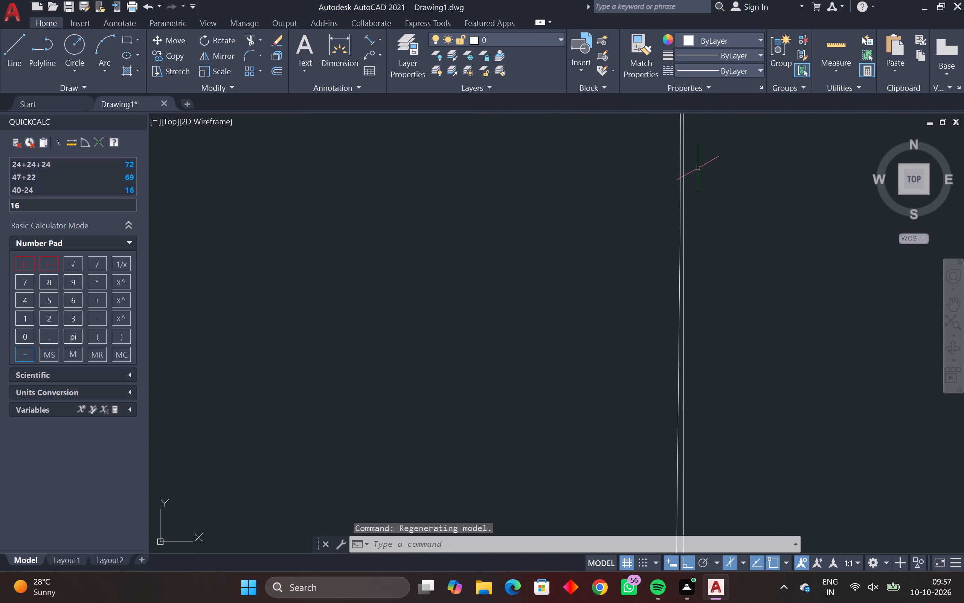
scroll(698, 168, down, 2)
scroll(698, 168, up, 8)
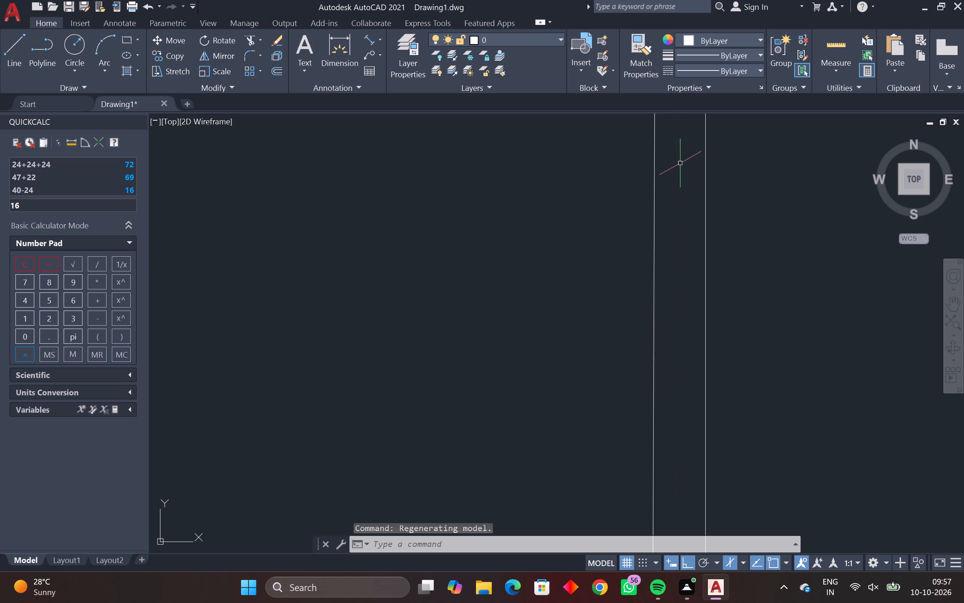
scroll(675, 168, up, 7)
scroll(679, 187, down, 4)
scroll(692, 293, down, 10)
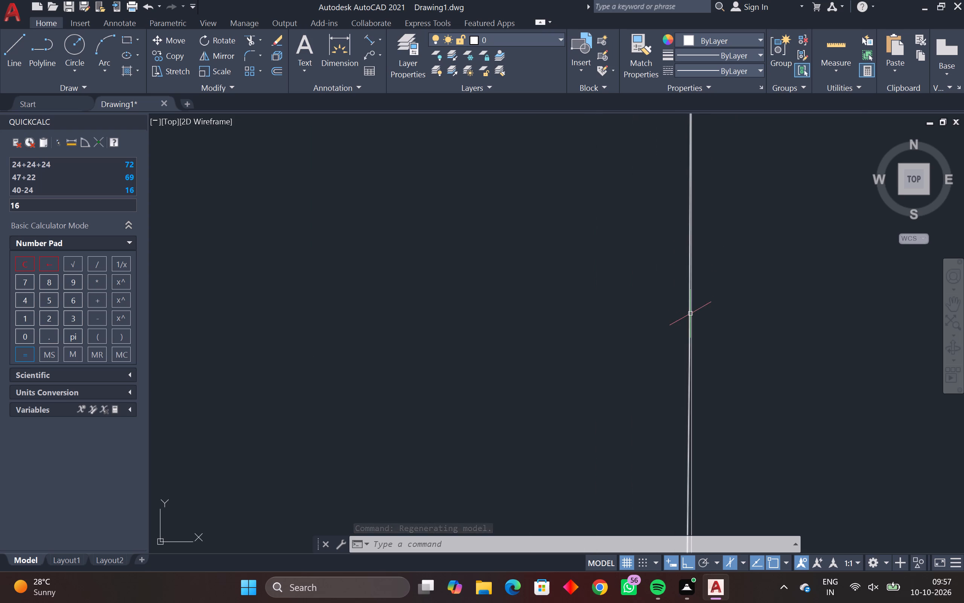
scroll(689, 254, down, 8)
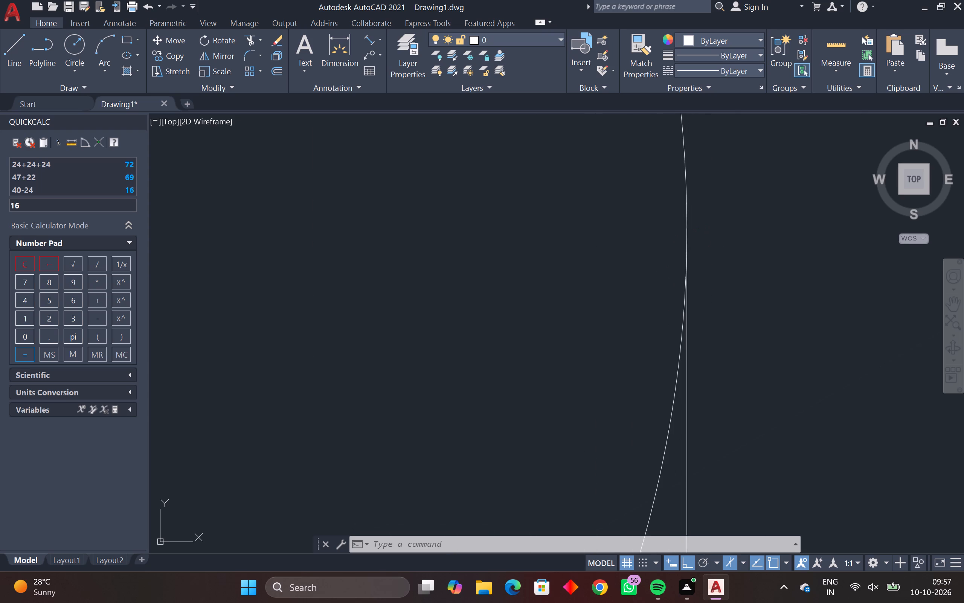
scroll(687, 233, down, 2)
scroll(688, 216, up, 4)
scroll(680, 253, up, 3)
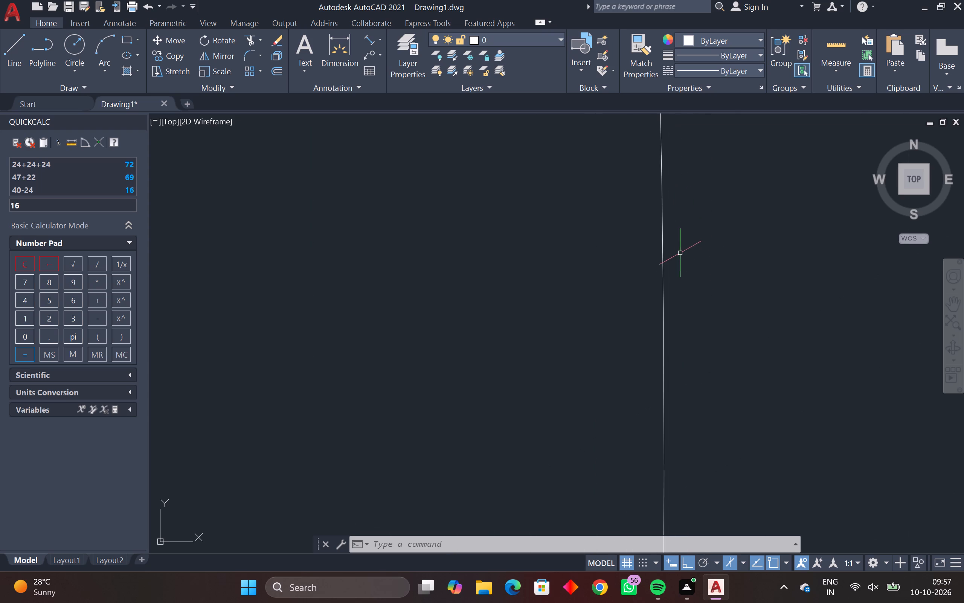
scroll(668, 249, up, 4)
scroll(660, 255, down, 4)
scroll(631, 341, down, 3)
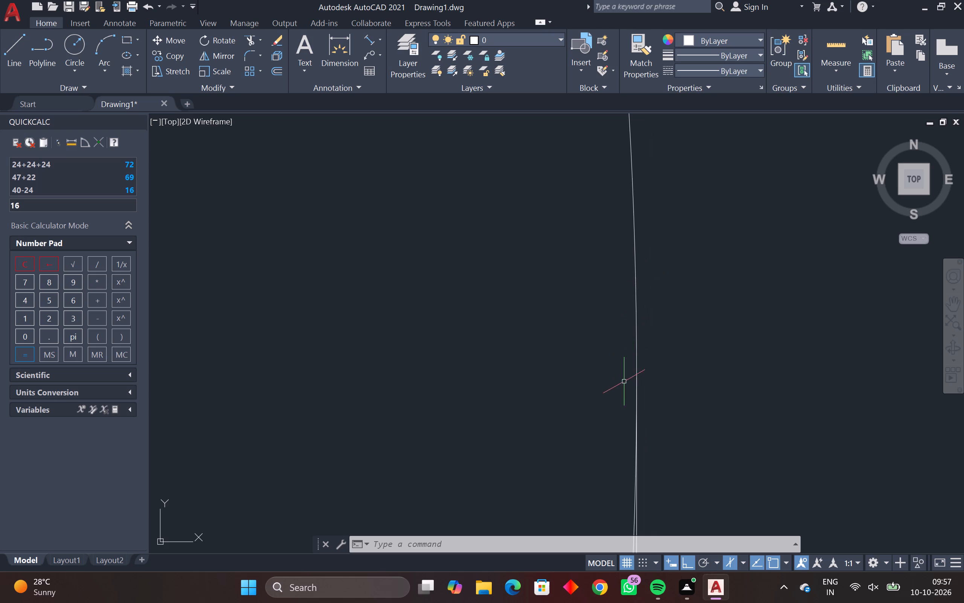
scroll(625, 377, up, 3)
scroll(656, 473, up, 3)
scroll(680, 490, down, 1)
scroll(689, 464, up, 1)
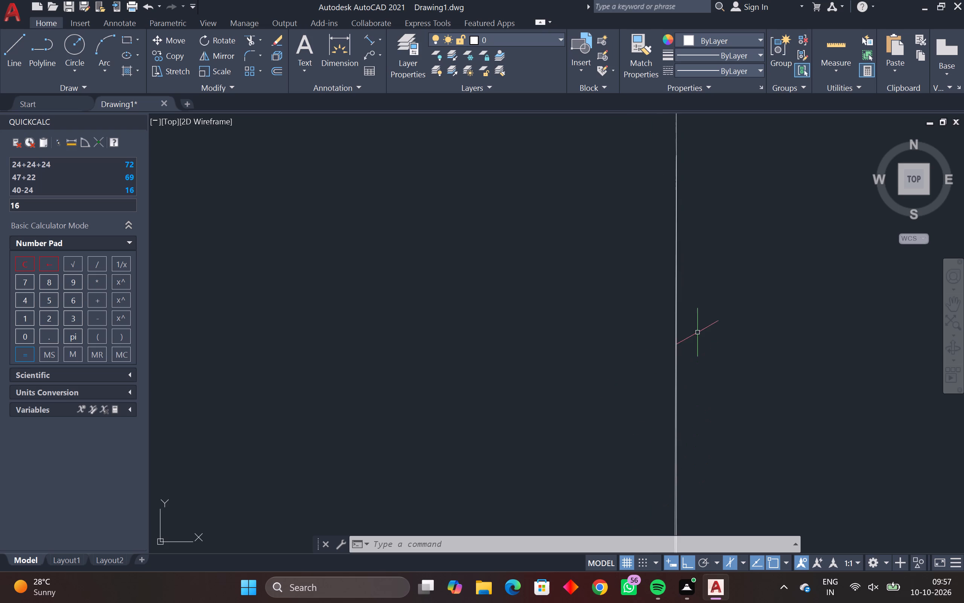
scroll(683, 278, up, 3)
middle_drag(665, 307, 665, 376)
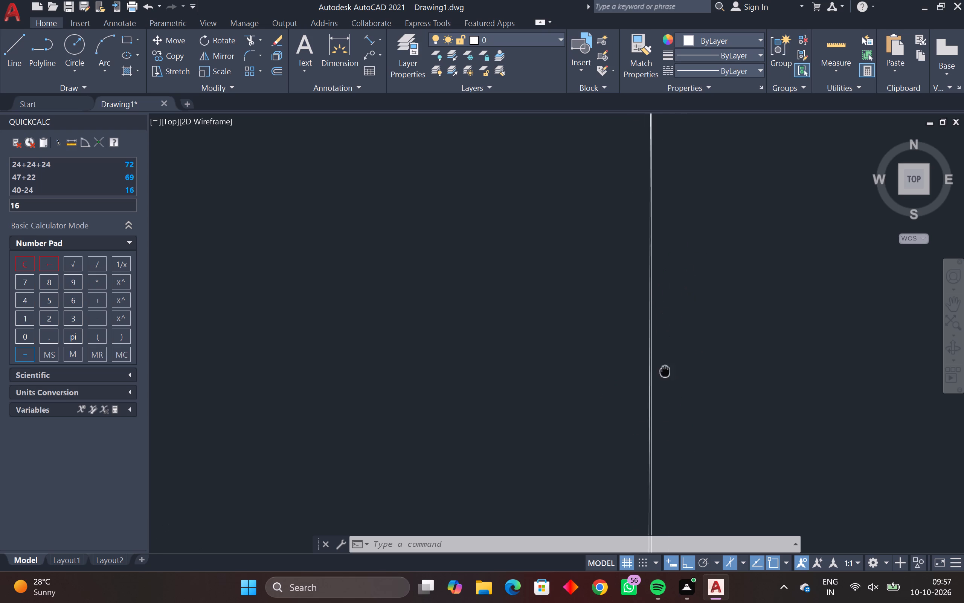
middle_drag(665, 376, 671, 514)
middle_drag(722, 165, 708, 447)
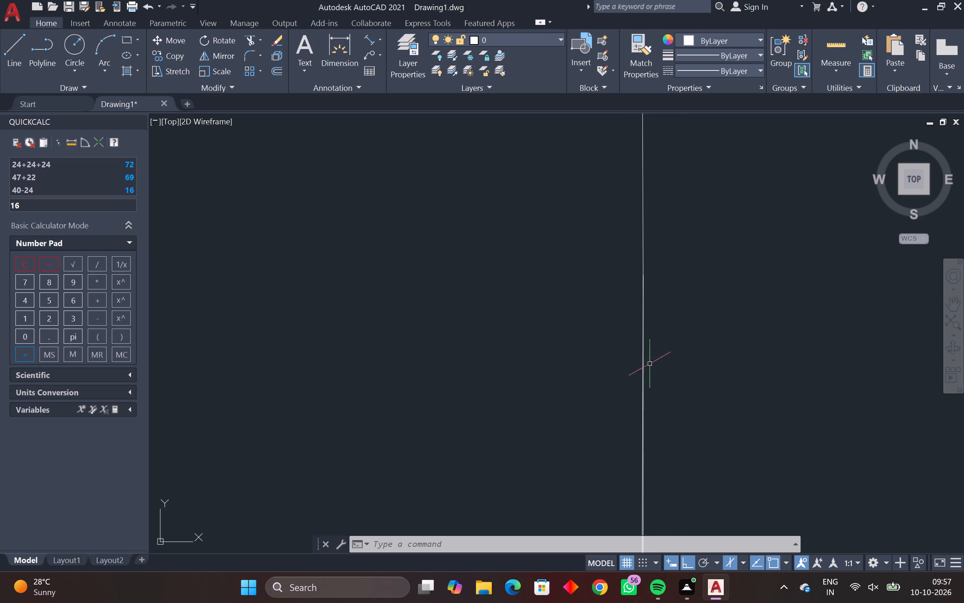
scroll(647, 395, up, 2)
scroll(642, 274, up, 3)
scroll(630, 220, down, 1)
middle_drag(629, 220, 628, 224)
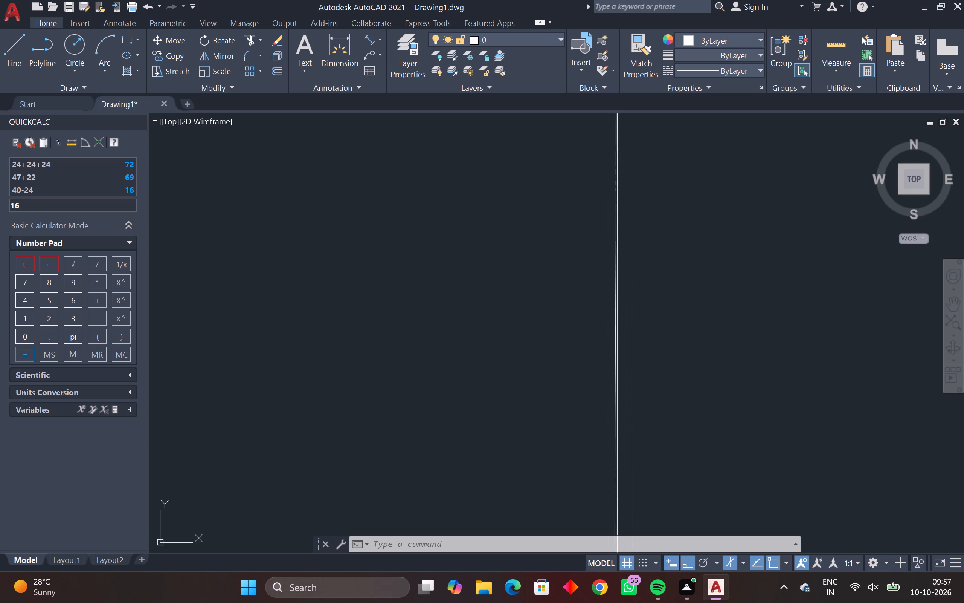
middle_drag(628, 224, 625, 488)
scroll(607, 336, up, 3)
middle_drag(663, 240, 638, 439)
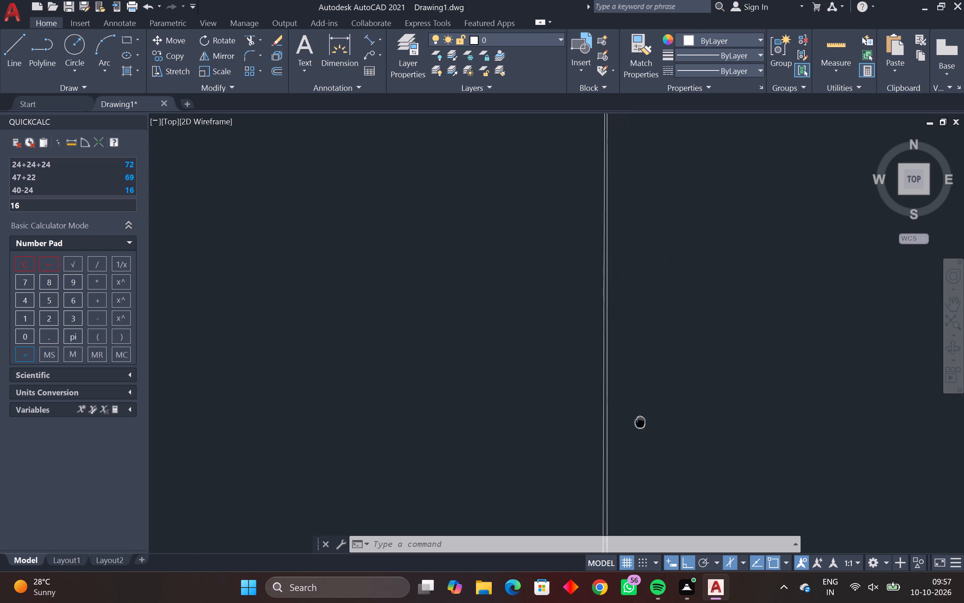
middle_drag(638, 439, 633, 506)
middle_drag(630, 210, 577, 465)
middle_drag(551, 317, 542, 574)
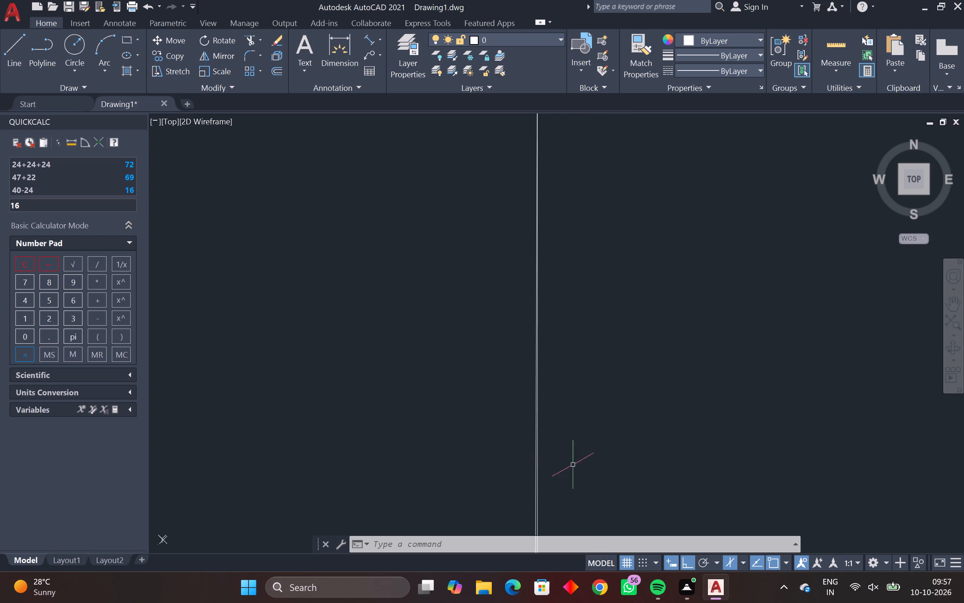
scroll(535, 301, up, 5)
middle_drag(535, 293, 542, 530)
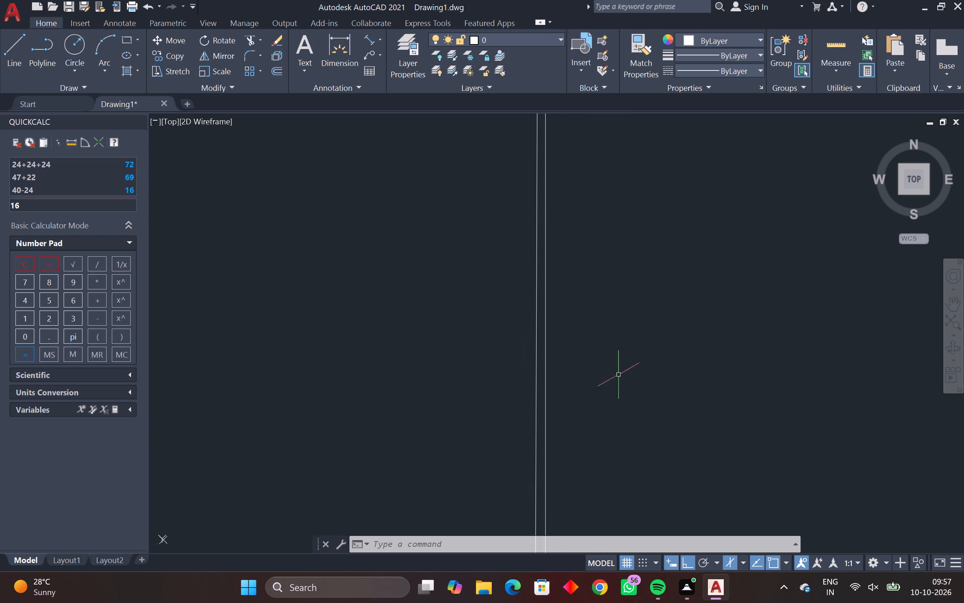
scroll(647, 148, down, 3)
middle_drag(641, 225, 606, 453)
middle_drag(581, 210, 579, 316)
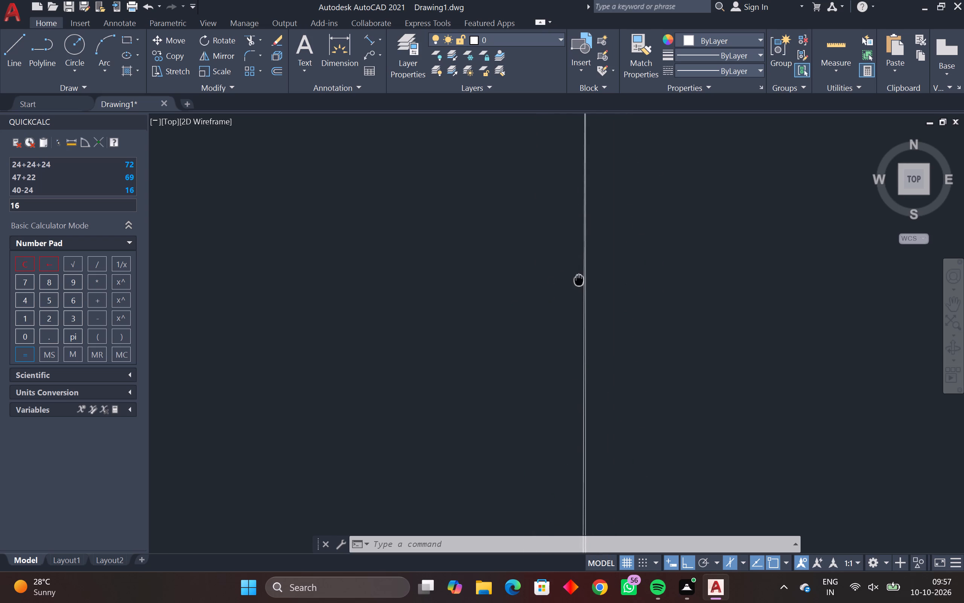
middle_drag(579, 316, 601, 468)
scroll(610, 398, down, 20)
scroll(610, 398, down, 4)
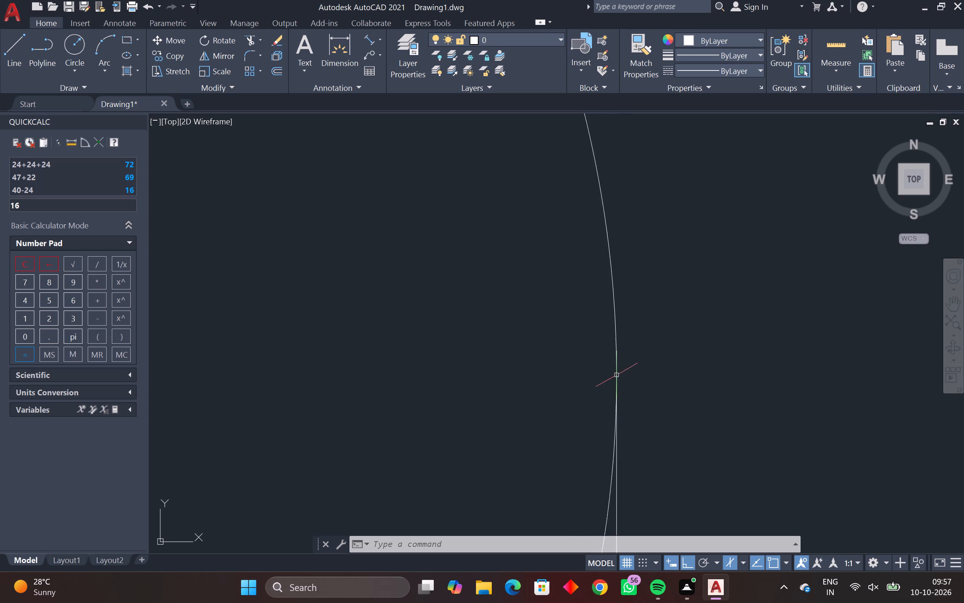
scroll(616, 375, down, 11)
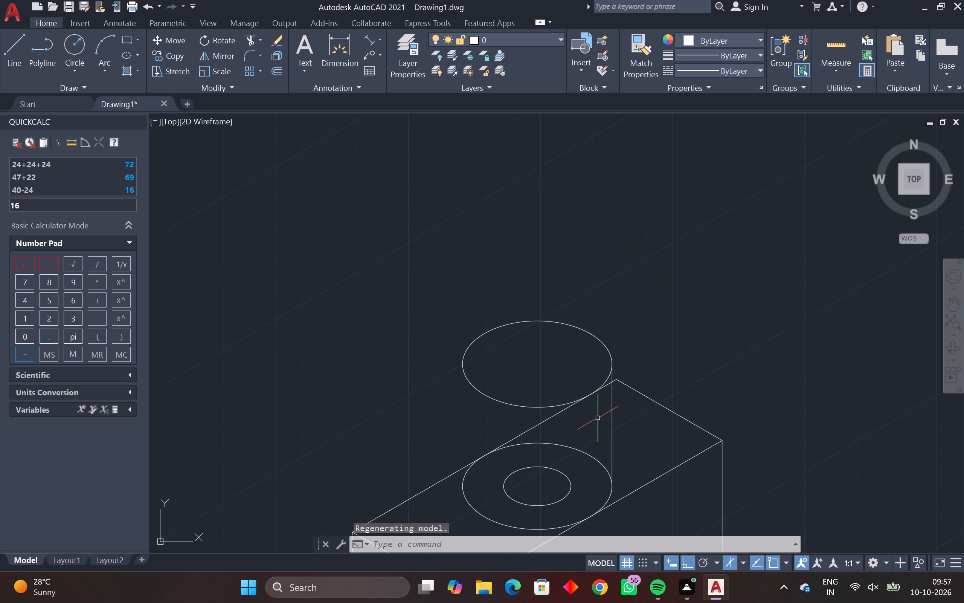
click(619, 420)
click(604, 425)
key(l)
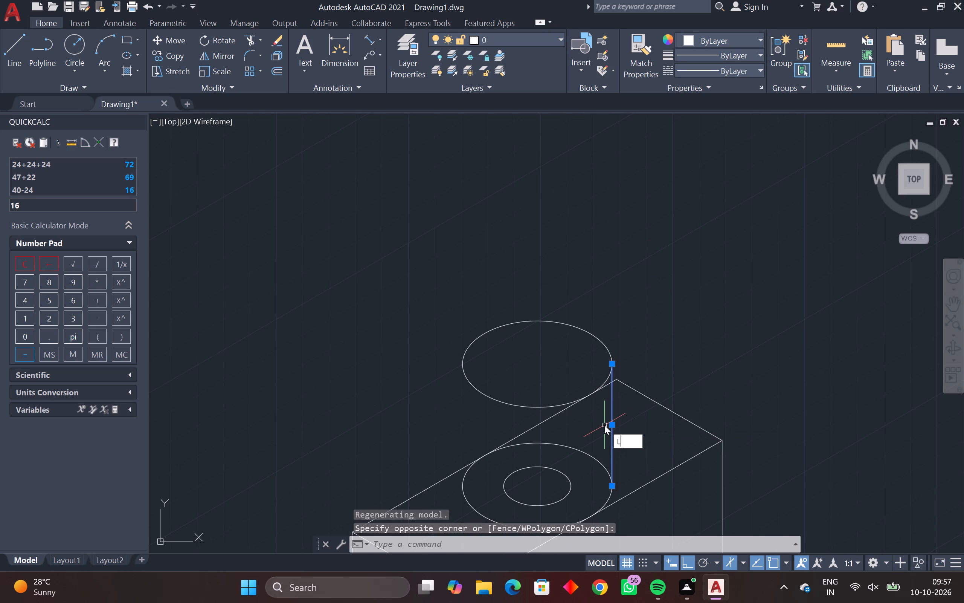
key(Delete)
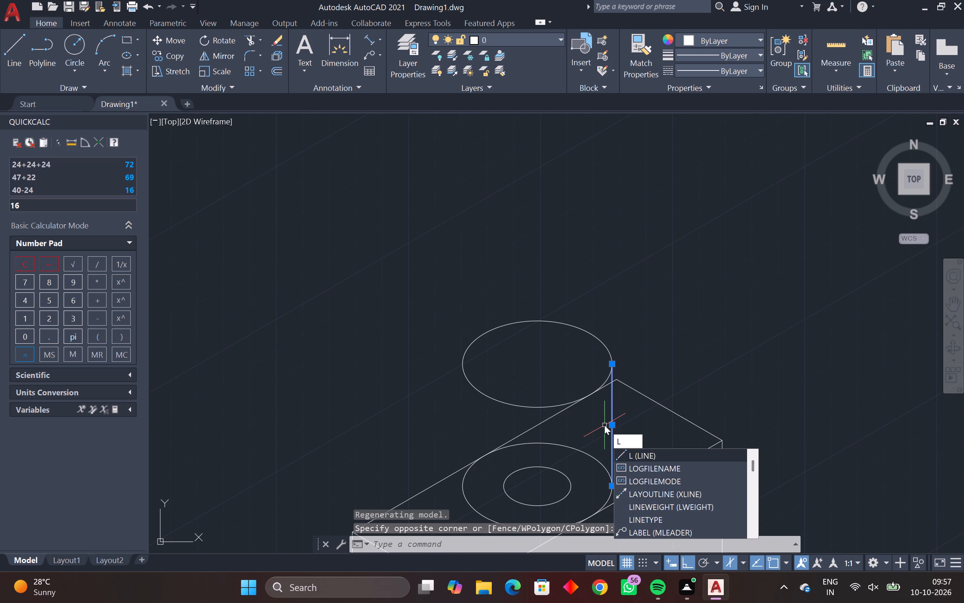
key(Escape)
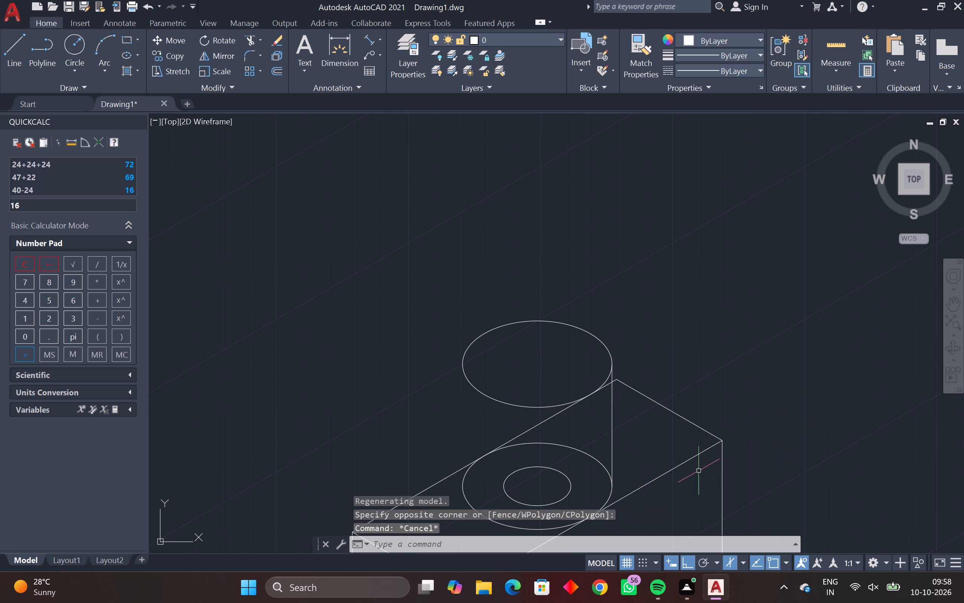
Delete the vertical line joining the right-hand sides of the two radius-20 isocircles.
click(622, 445)
click(592, 438)
key(Delete)
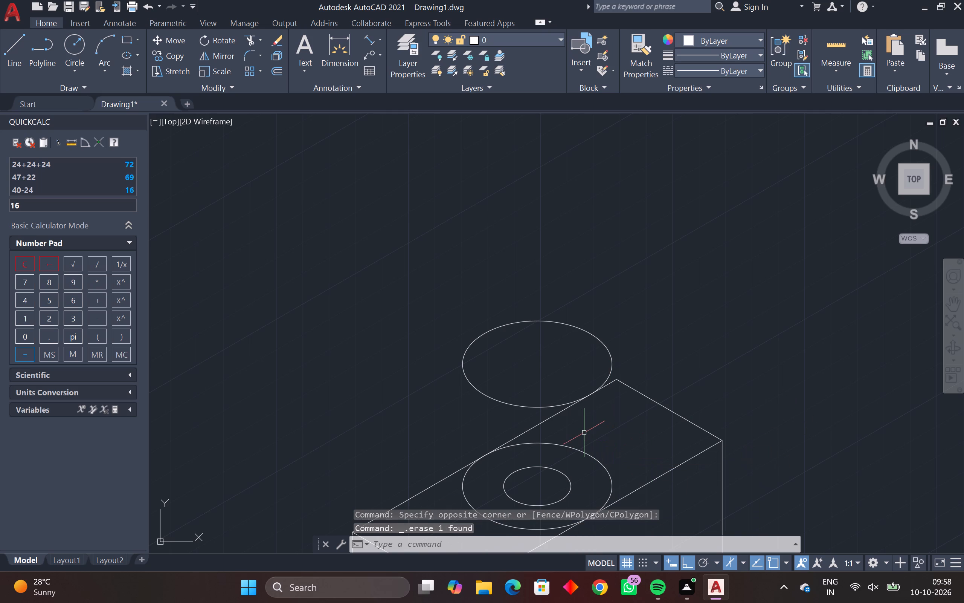
Draw a line from the upper isocircle's right-hand quadrant down to the right-hand quadrant of the lower outer isocircle.
key(l)
key(space)
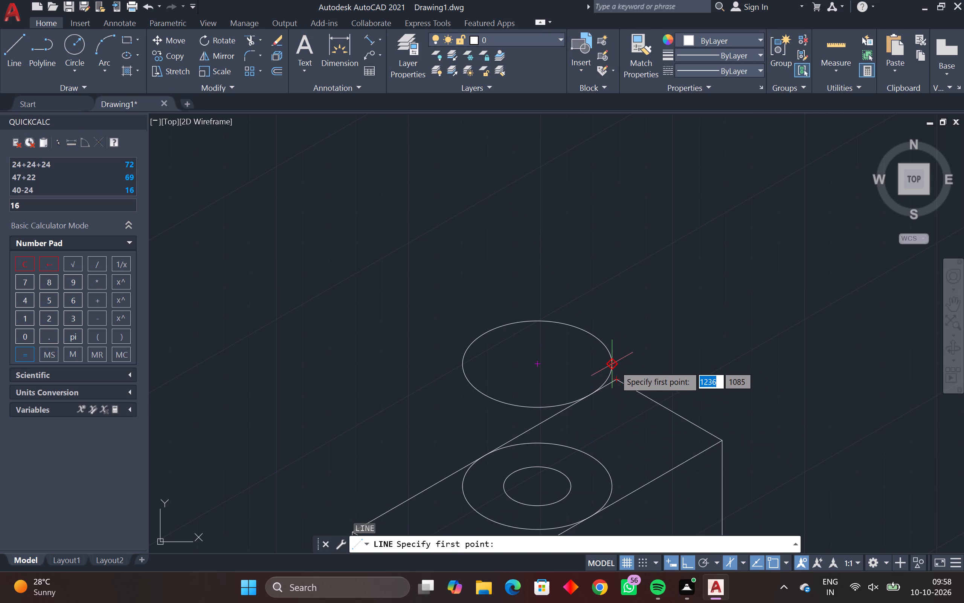
click(615, 366)
click(612, 490)
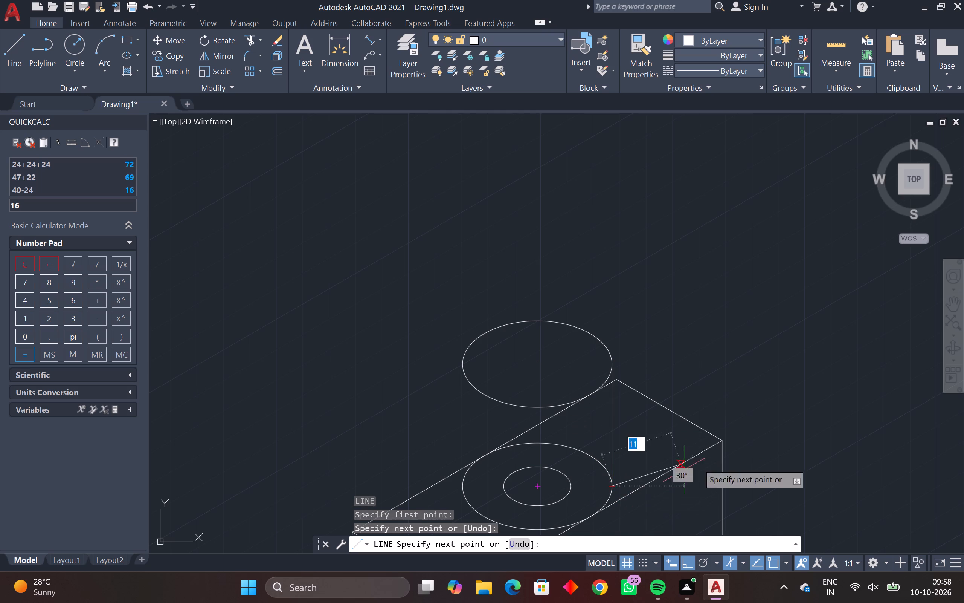
key(Escape)
key(Escape)
Draw the cylinder's left edge line from the upper isocircle's left-hand quadrant down to the lower outer isocircle's left-hand quadrant.
scroll(609, 366, up, 1)
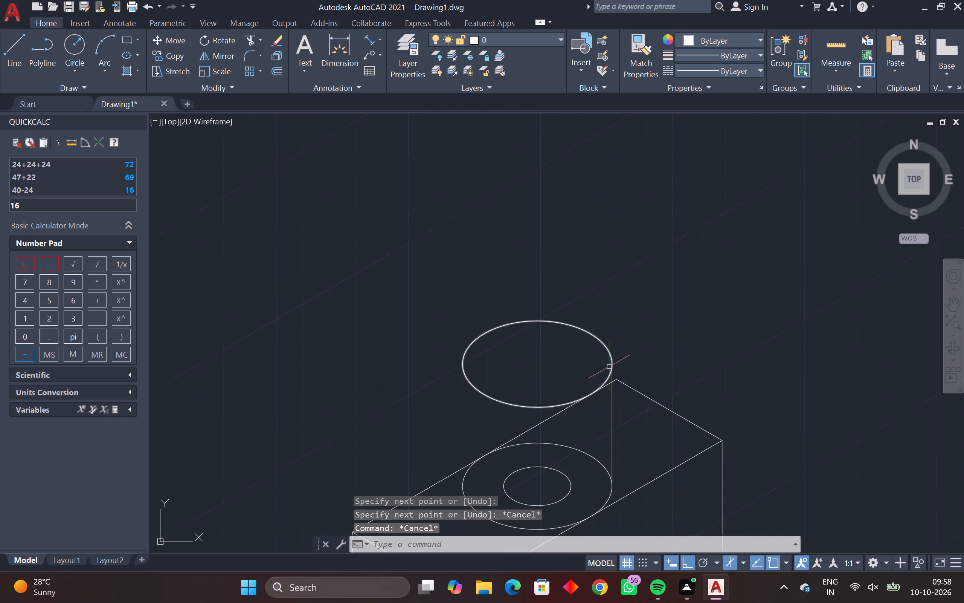
scroll(609, 366, up, 7)
scroll(579, 352, up, 1)
scroll(571, 343, down, 8)
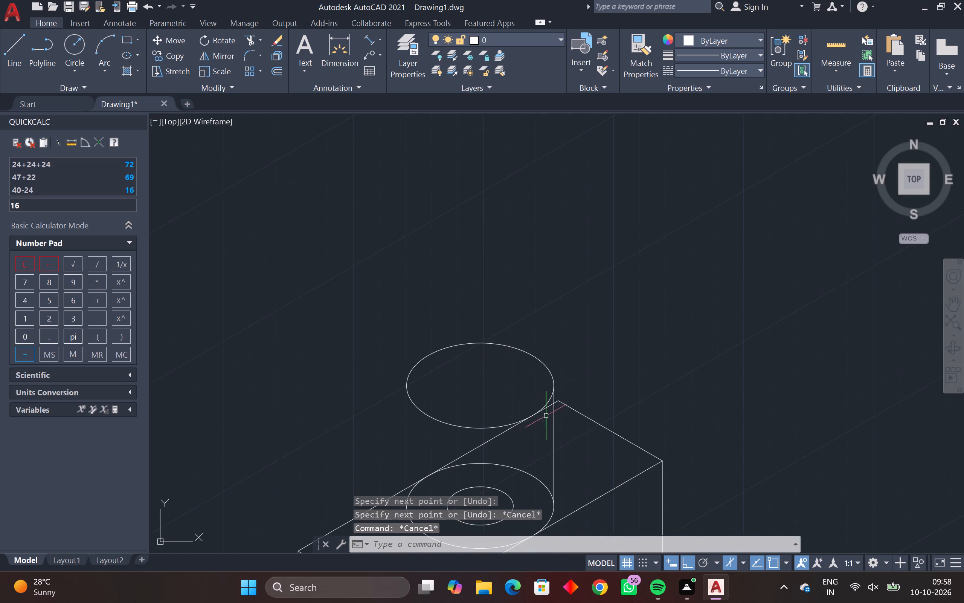
scroll(544, 417, down, 3)
middle_drag(538, 425, 580, 402)
scroll(532, 408, up, 3)
middle_drag(532, 408, 554, 386)
text(L)
key(space)
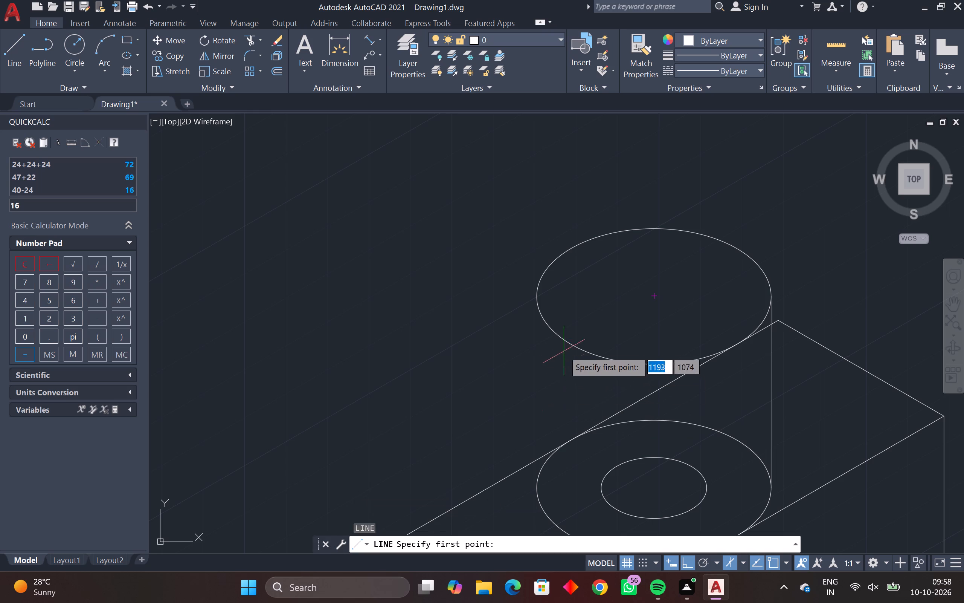
click(534, 298)
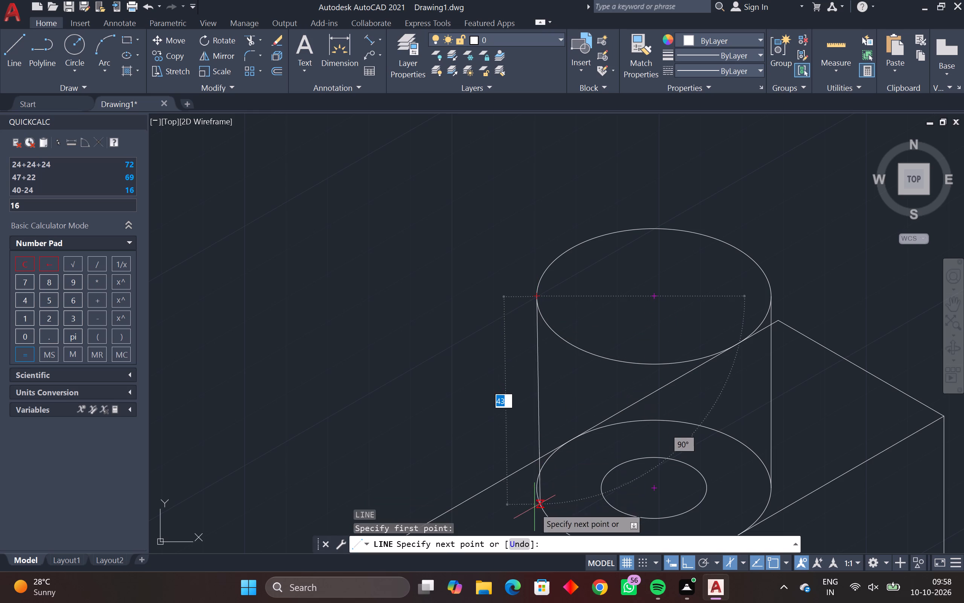
click(537, 488)
key(Escape)
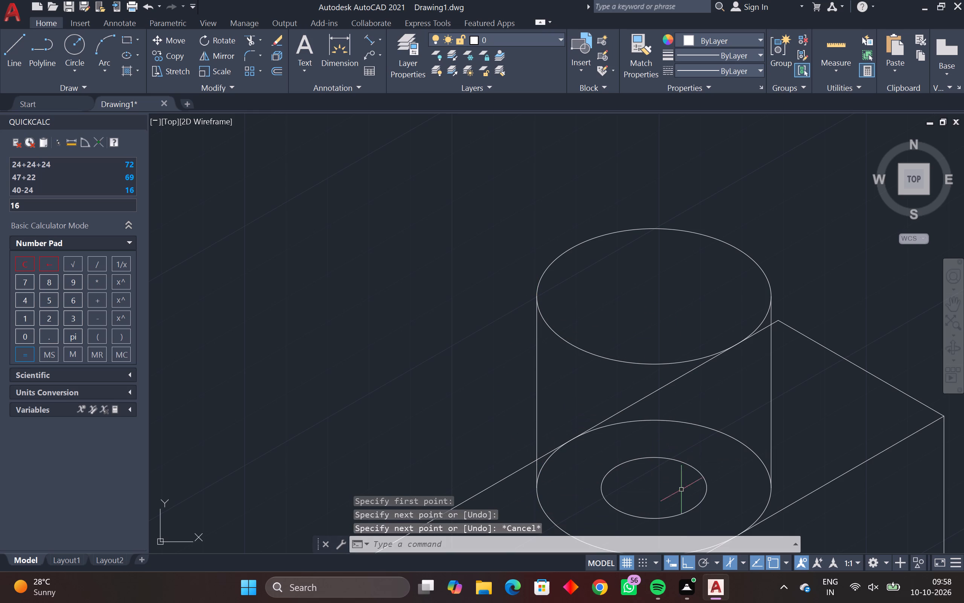
Move the radius-9 isocircle from its centre on the block's top face to the centre of the cylinder's upper isocircle.
drag(692, 505, 689, 508)
click(654, 525)
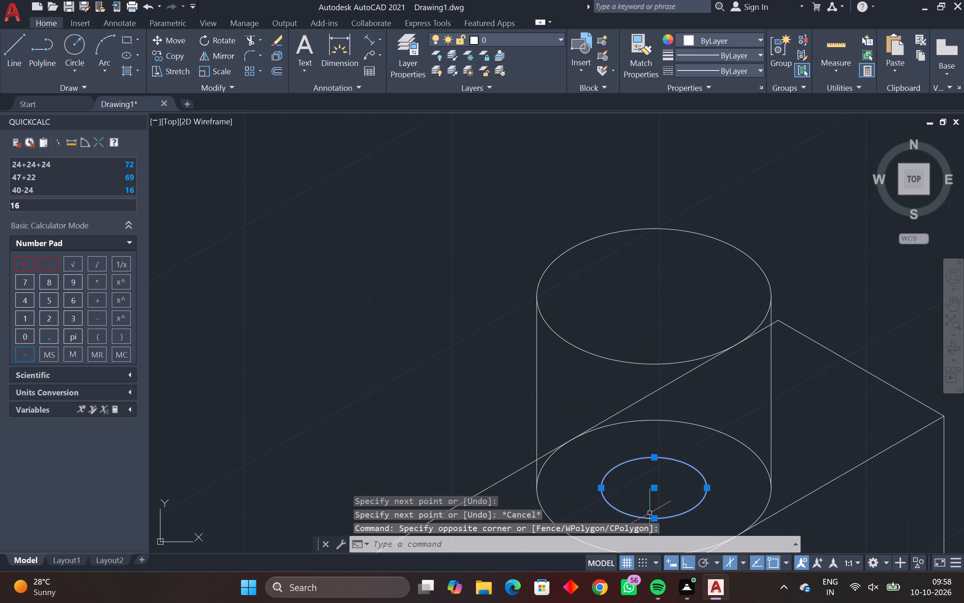
key(m)
key(space)
click(655, 488)
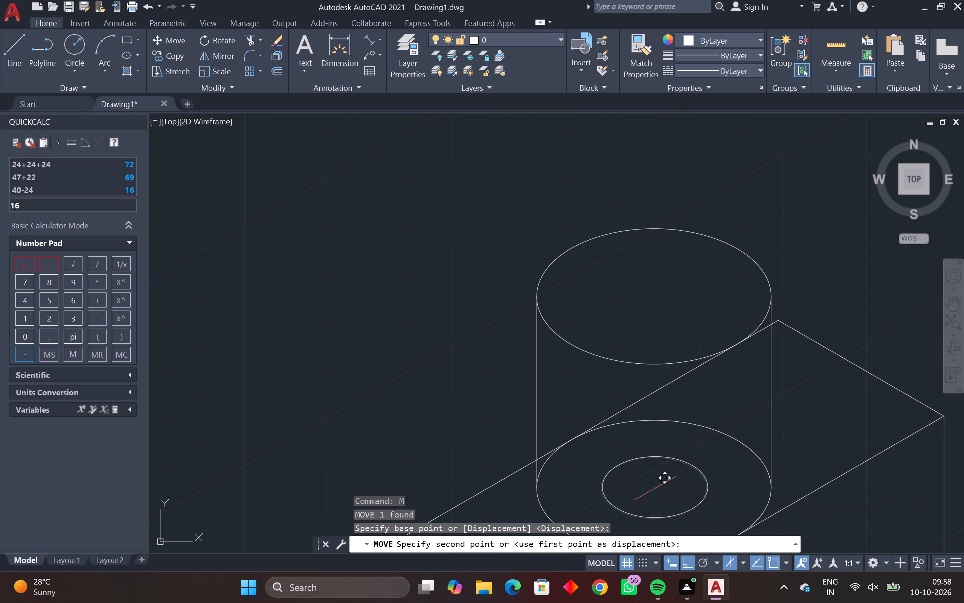
click(653, 293)
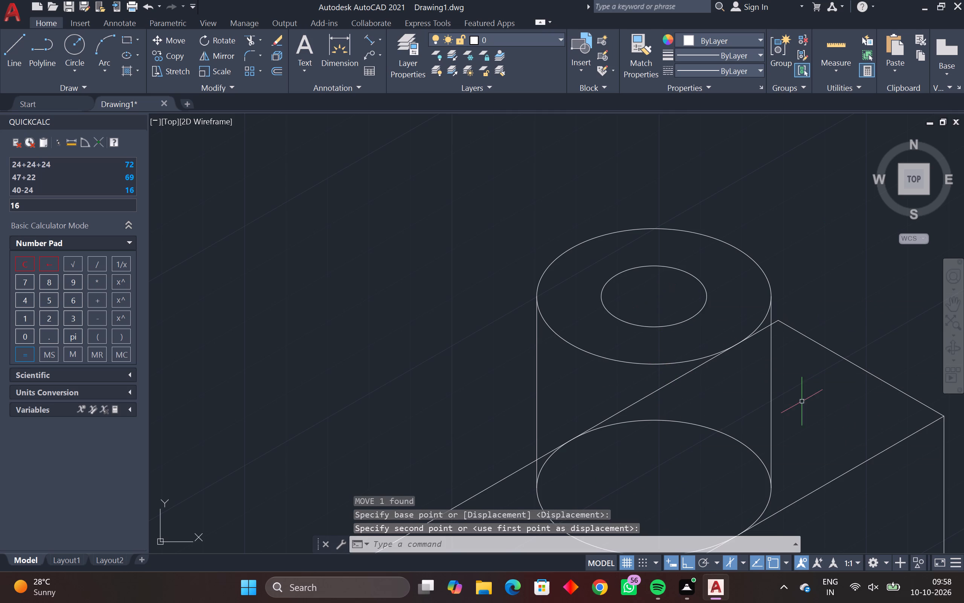
Draw a line about 79 units long from the cylinder's top centre, parallel to the block's long edges, toward the block's notched end.
key(Escape)
scroll(819, 446, down, 1)
middle_drag(816, 446, 817, 394)
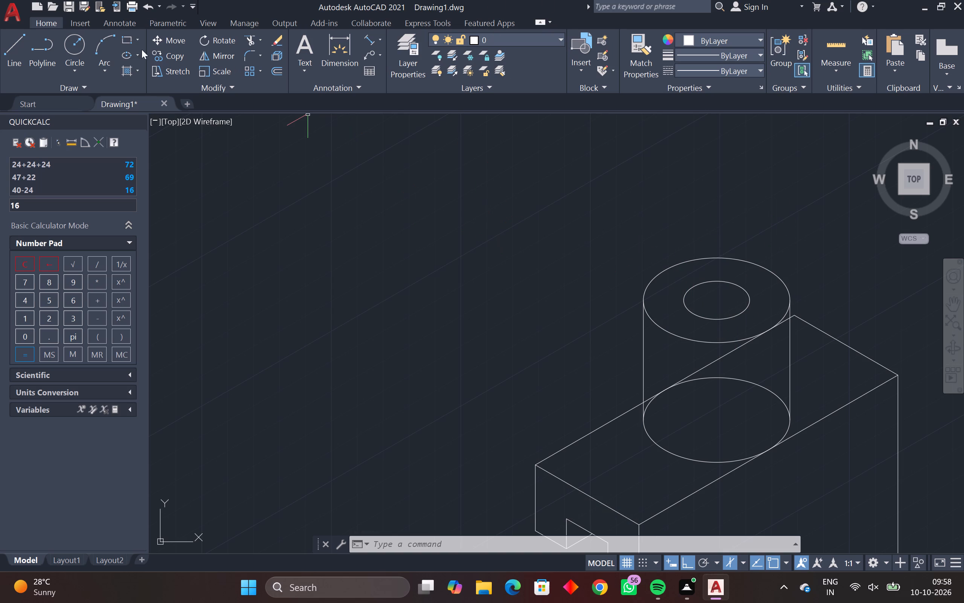
click(15, 51)
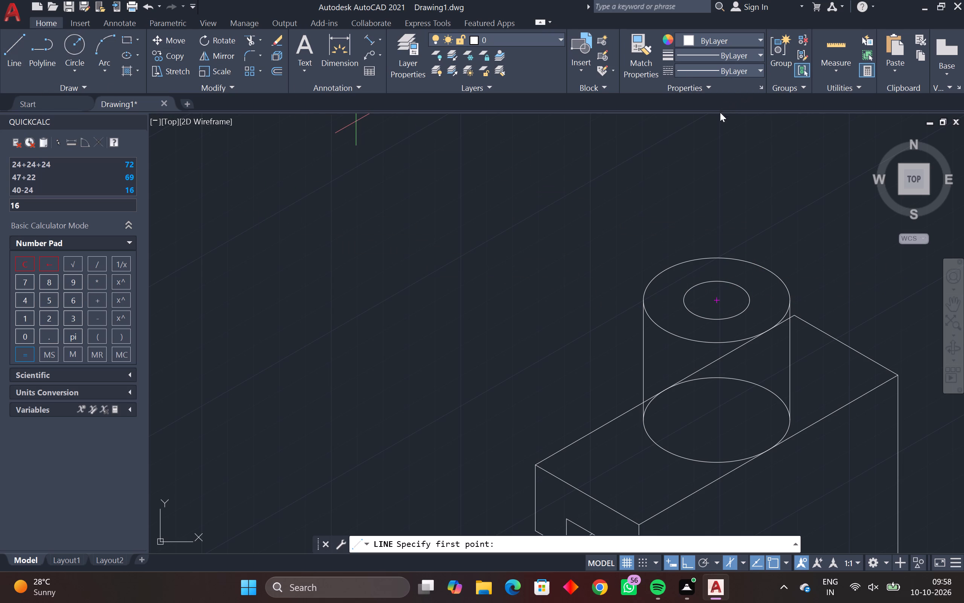
key(Escape)
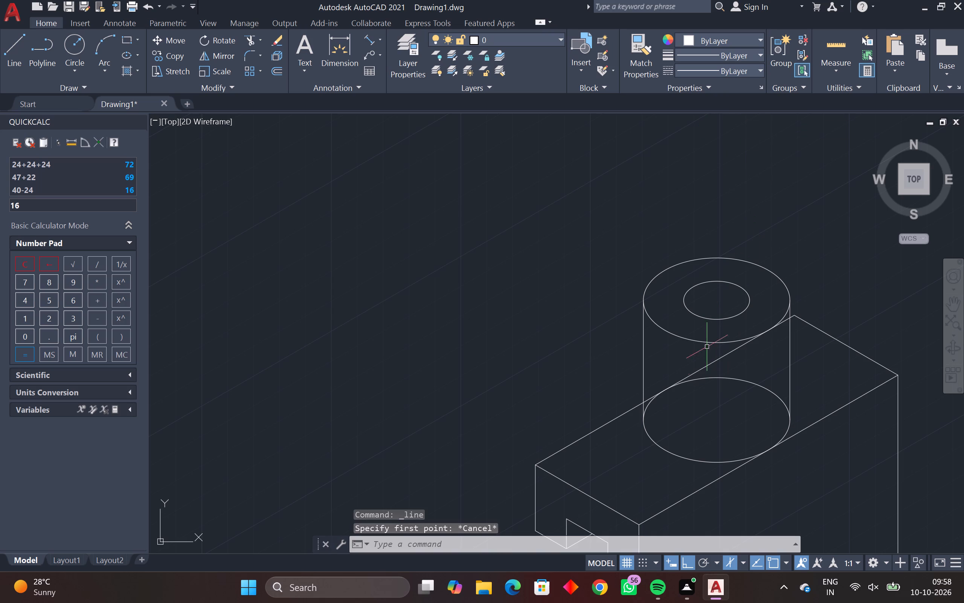
key(l)
key(space)
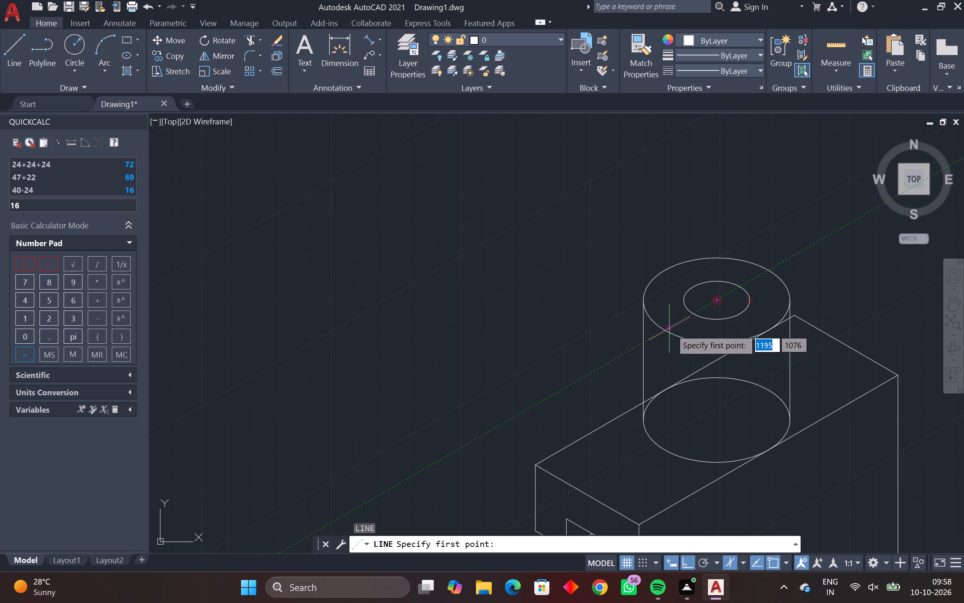
click(717, 300)
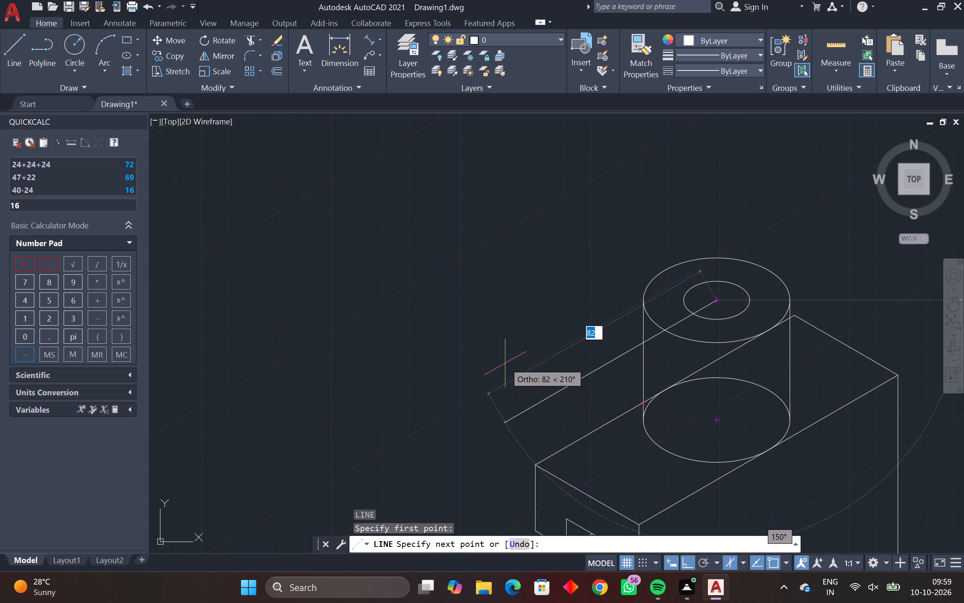
click(512, 345)
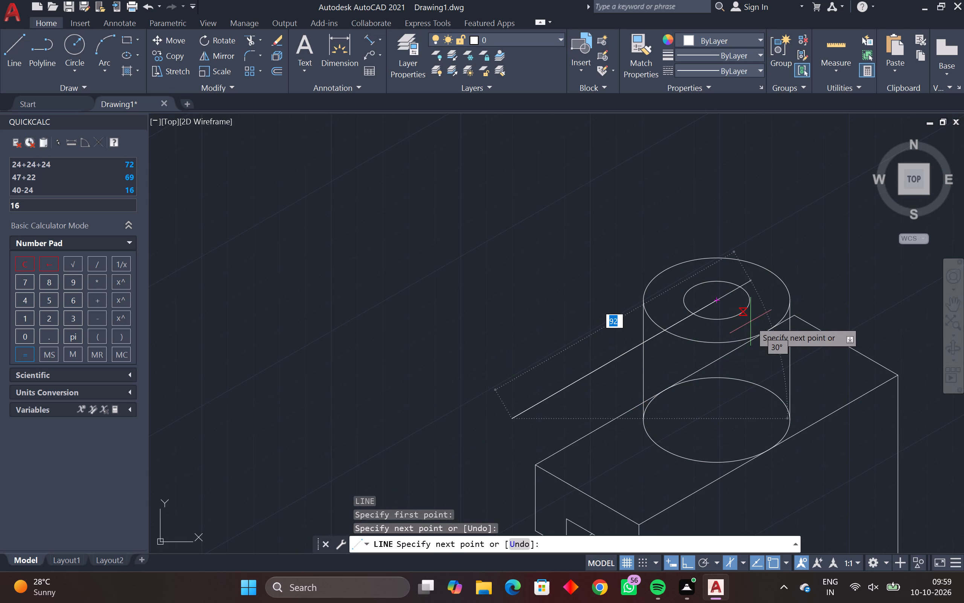
key(space)
Stretch the line's end at the cylinder's top centre about 40 units along the same axis, past the opposite side of the cylinder.
click(717, 305)
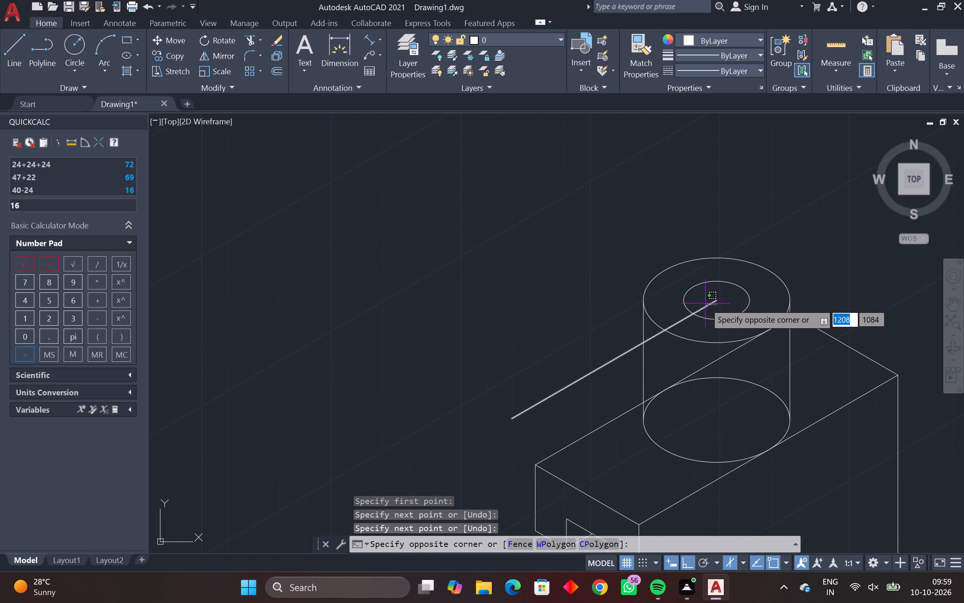
click(705, 303)
click(718, 303)
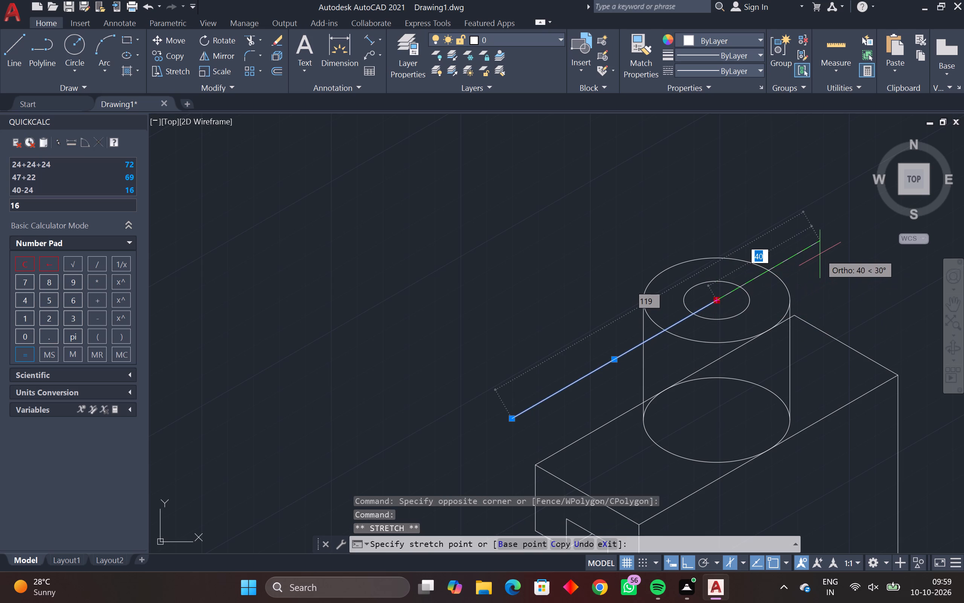
click(828, 264)
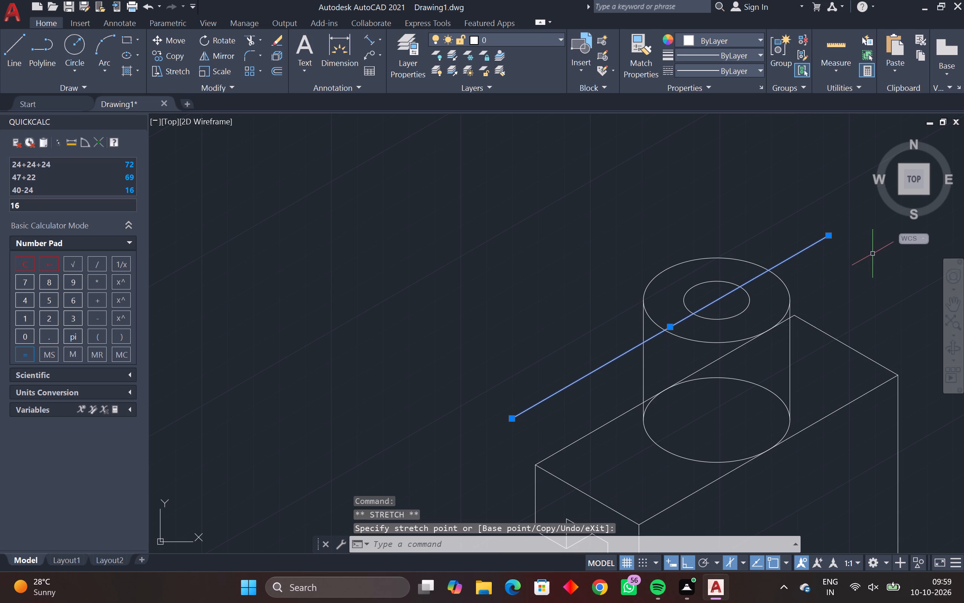
key(Escape)
key(Escape)
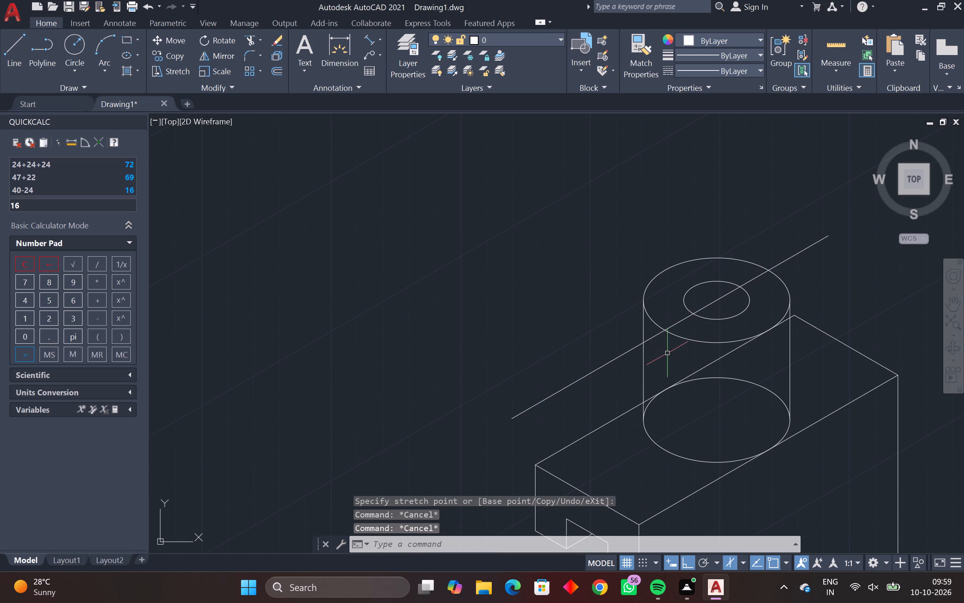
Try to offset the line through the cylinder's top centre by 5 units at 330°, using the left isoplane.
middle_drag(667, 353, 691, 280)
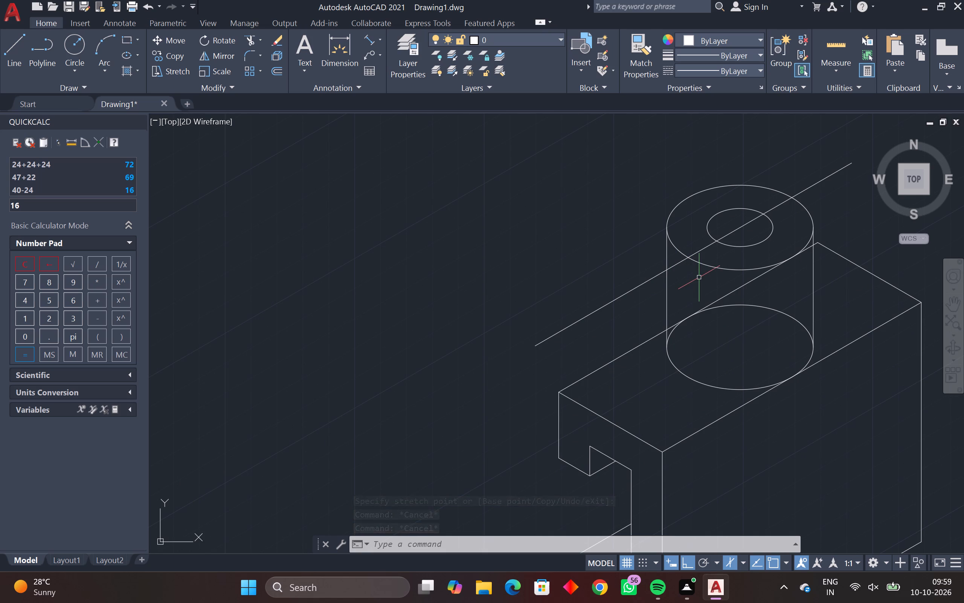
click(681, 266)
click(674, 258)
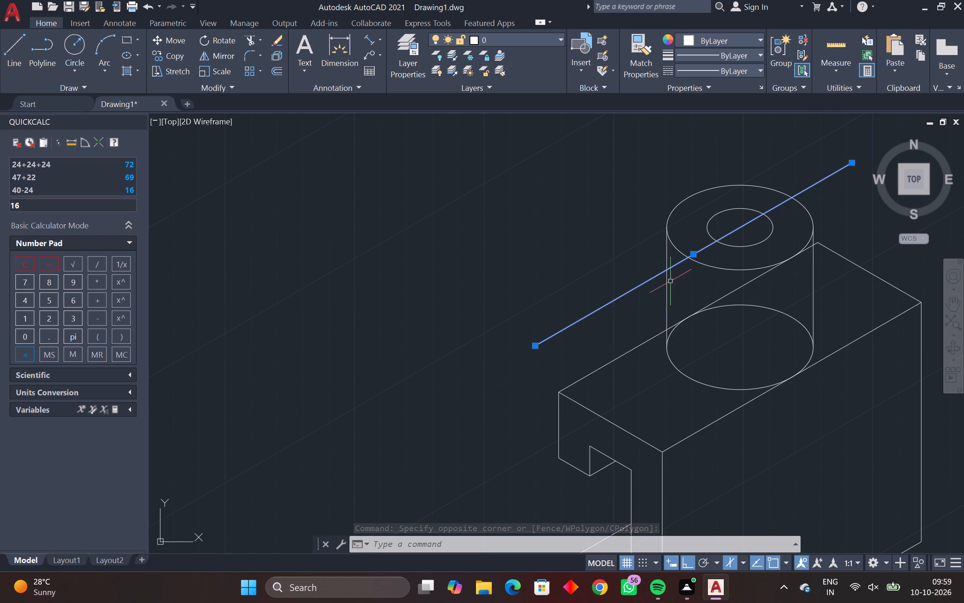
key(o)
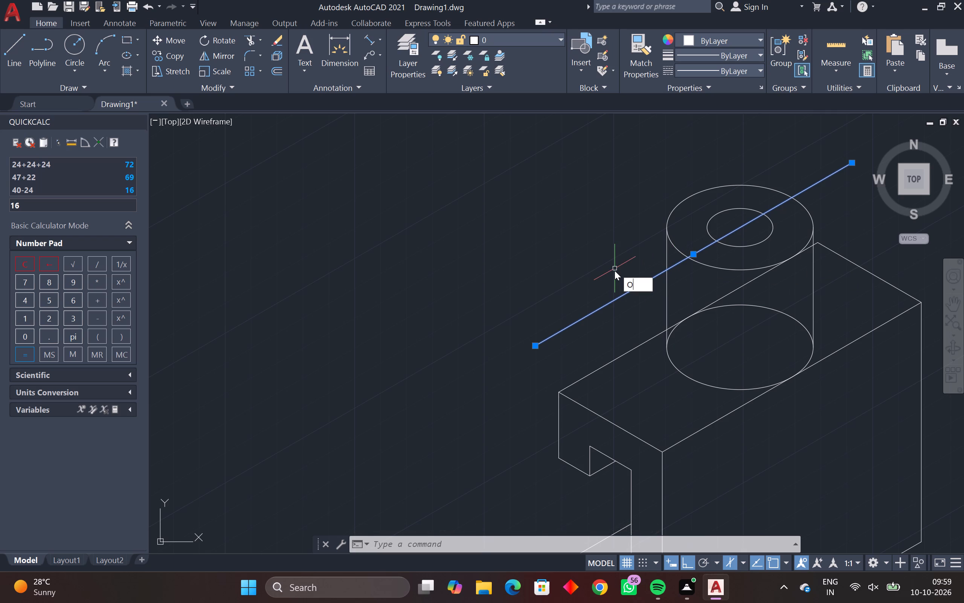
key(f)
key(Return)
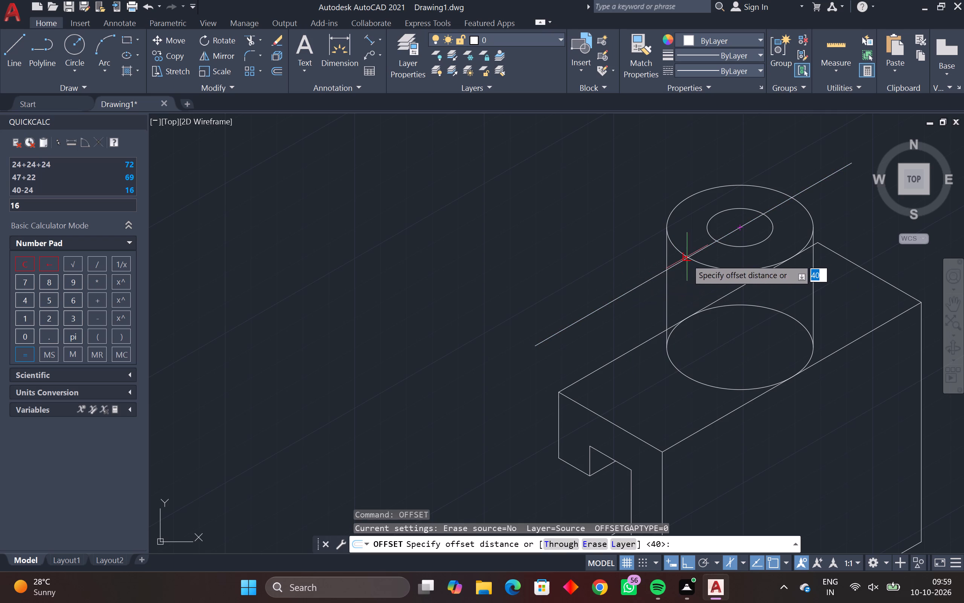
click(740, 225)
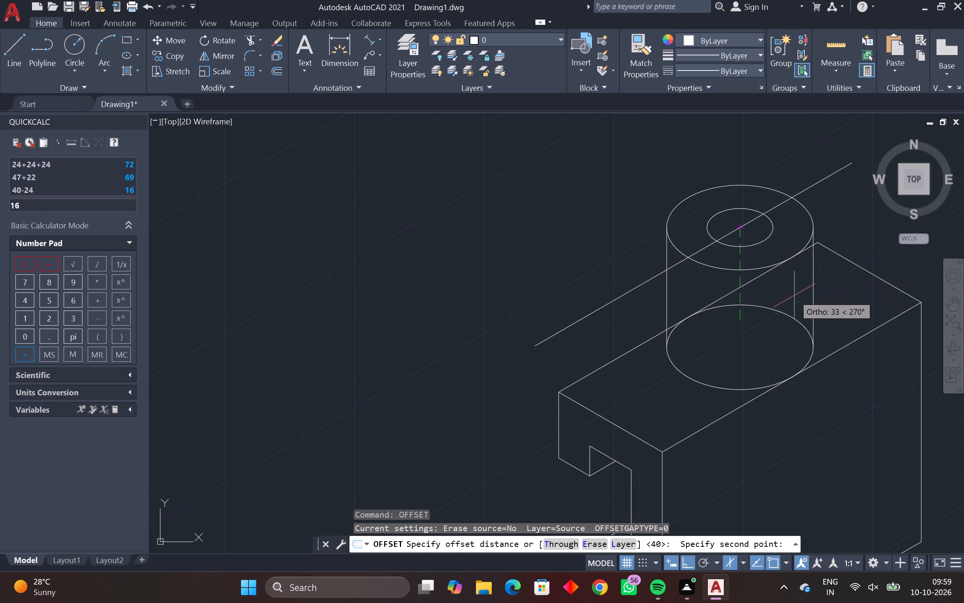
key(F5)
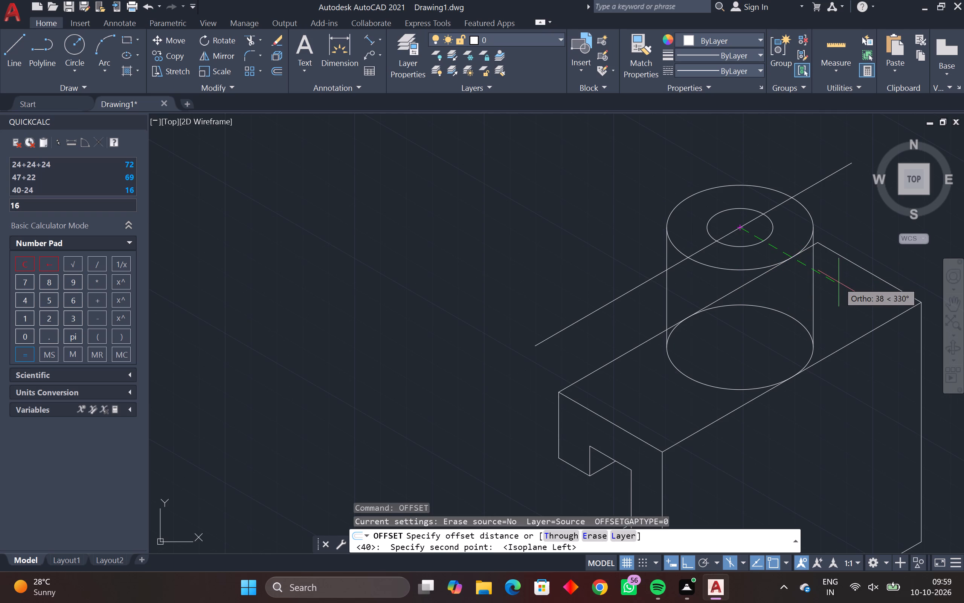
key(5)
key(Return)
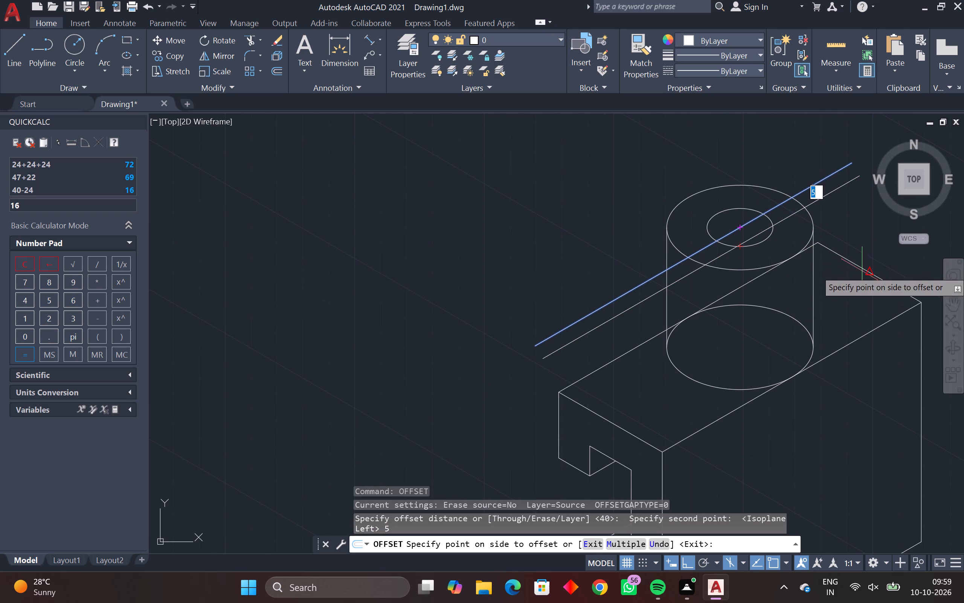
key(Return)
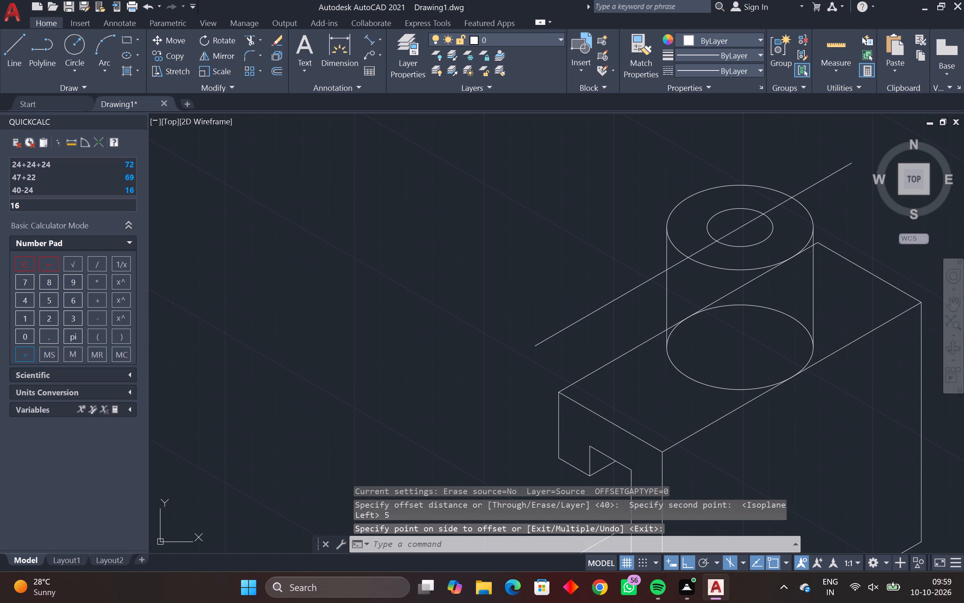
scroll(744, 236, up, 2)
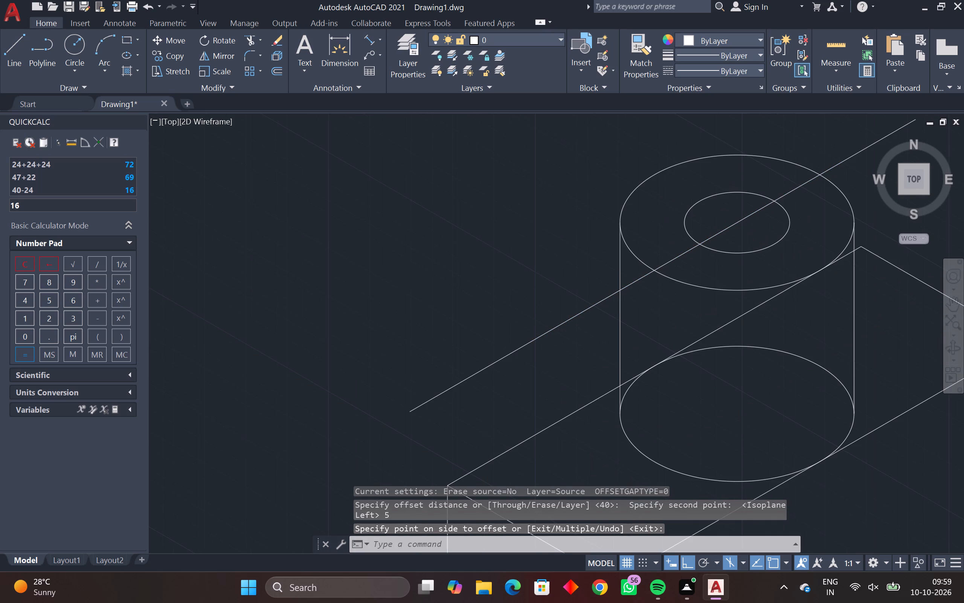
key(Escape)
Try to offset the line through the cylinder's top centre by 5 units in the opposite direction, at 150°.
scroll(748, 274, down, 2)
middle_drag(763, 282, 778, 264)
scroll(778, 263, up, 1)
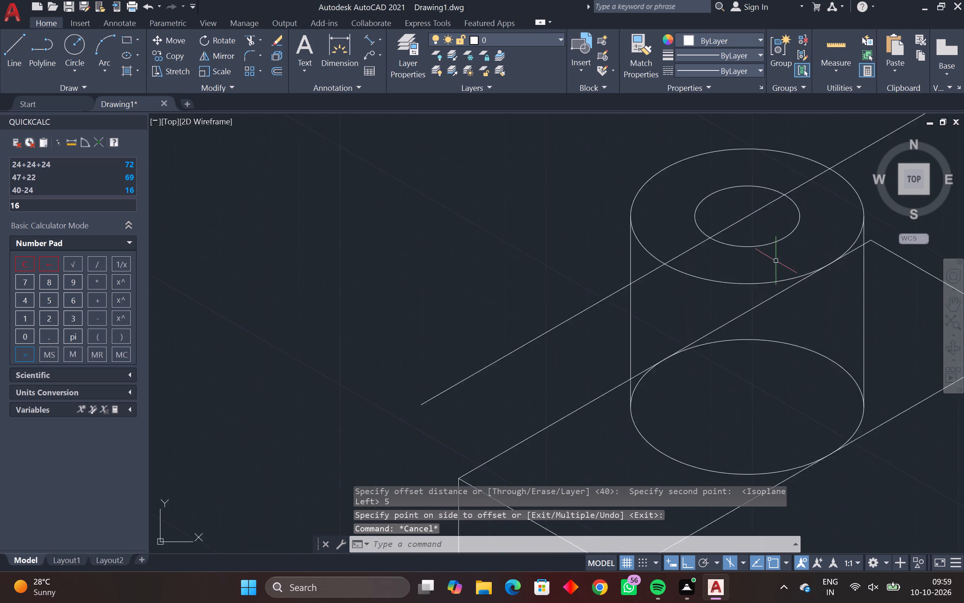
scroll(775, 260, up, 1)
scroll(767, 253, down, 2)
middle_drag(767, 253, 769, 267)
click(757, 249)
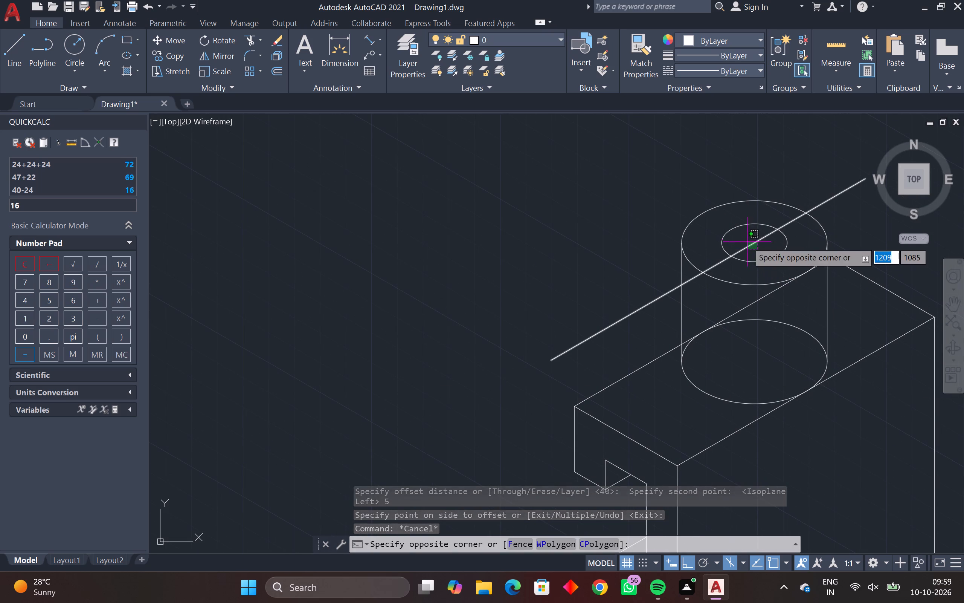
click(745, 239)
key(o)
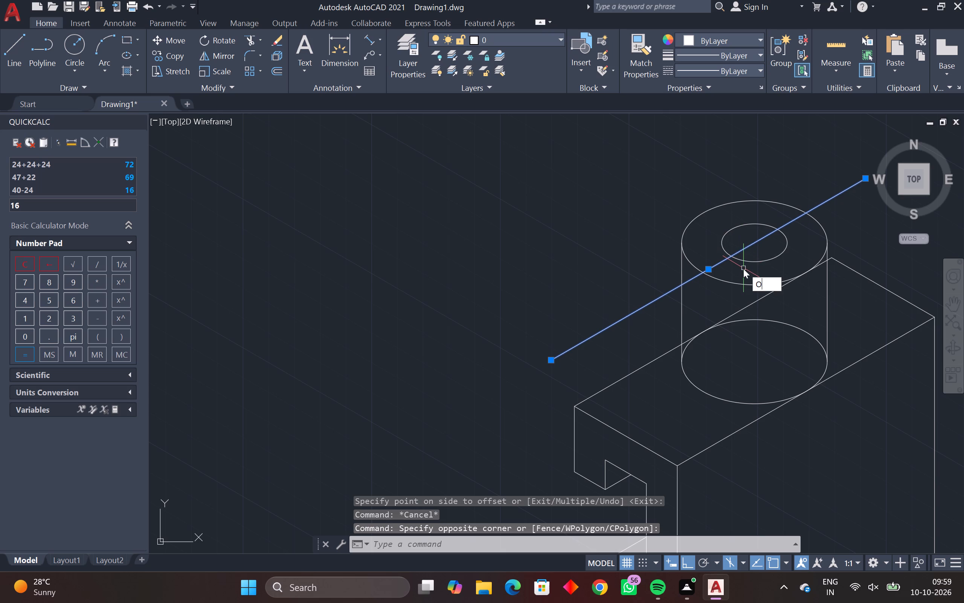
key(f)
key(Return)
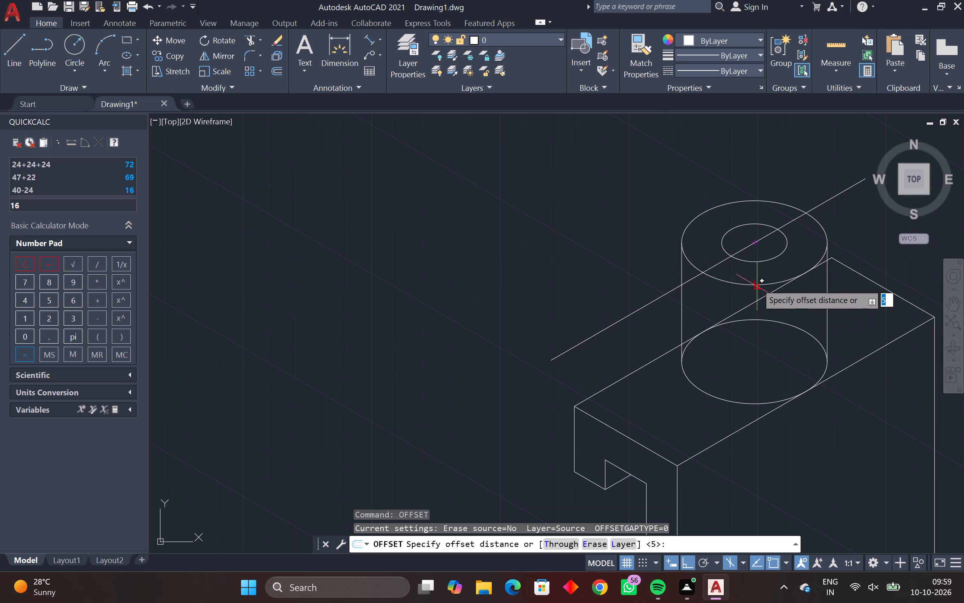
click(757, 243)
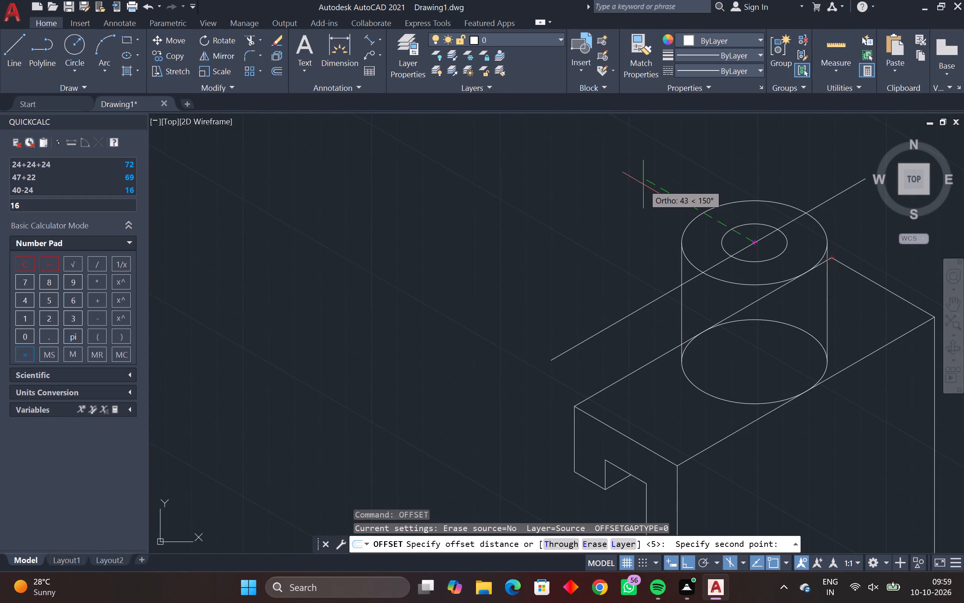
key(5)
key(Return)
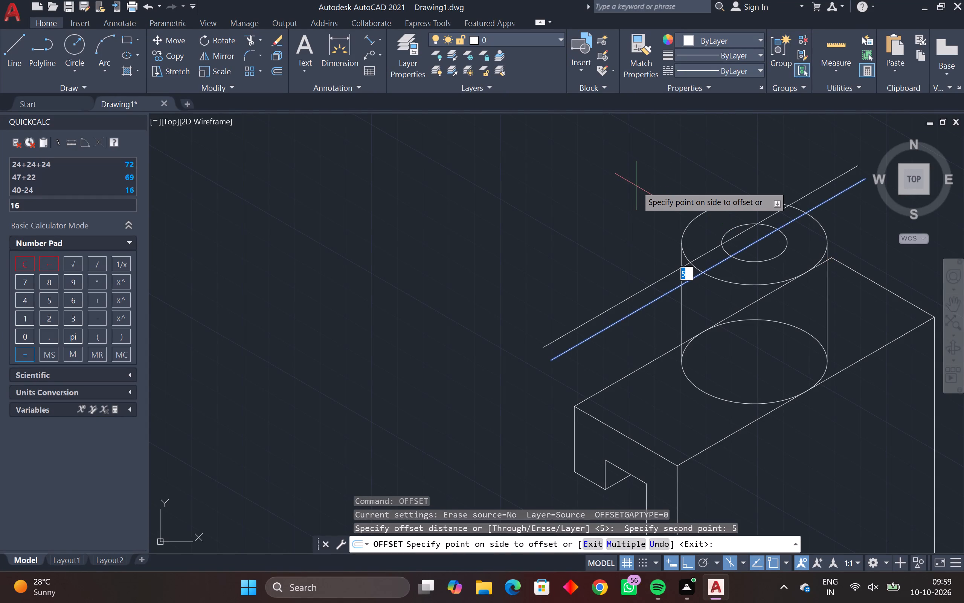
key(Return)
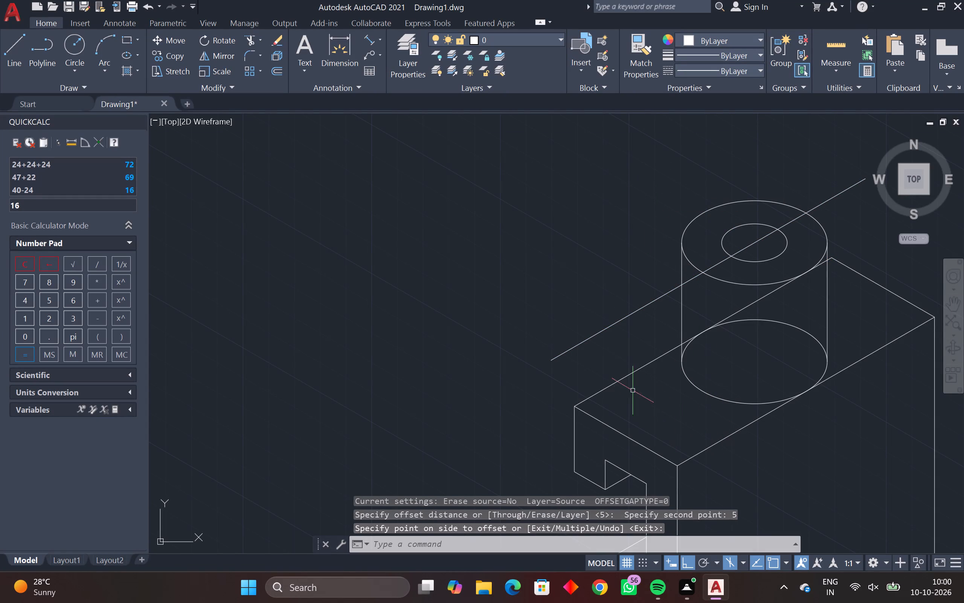
Offset the line through the cylinder's top centre by 5 units to both sides, with the top isoplane active.
key(space)
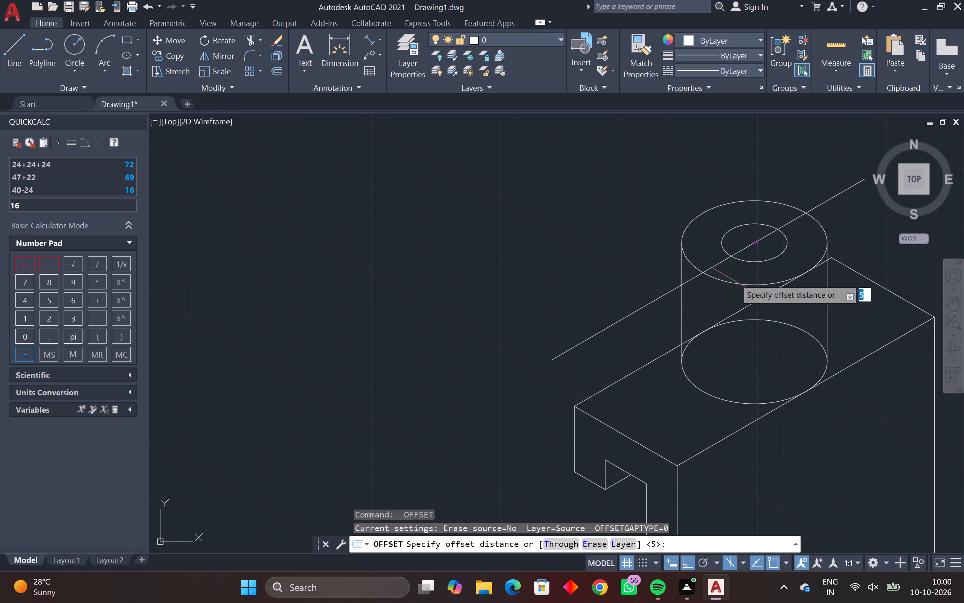
click(770, 236)
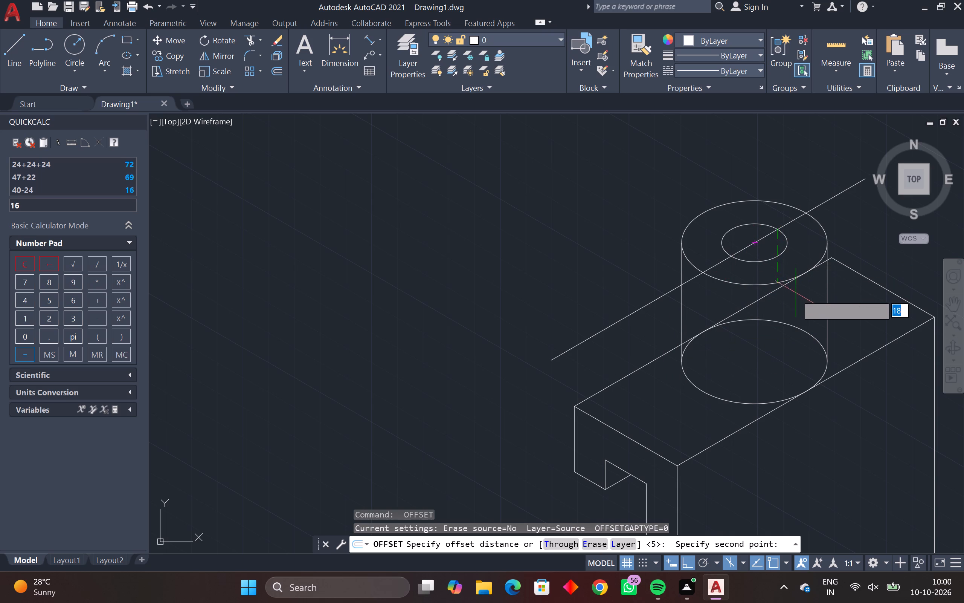
key(F5)
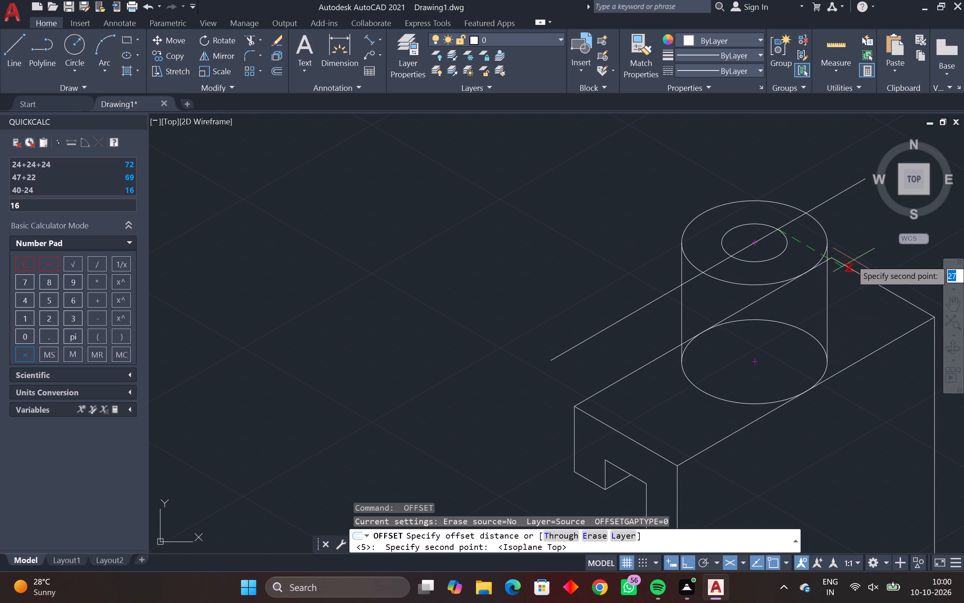
key(5)
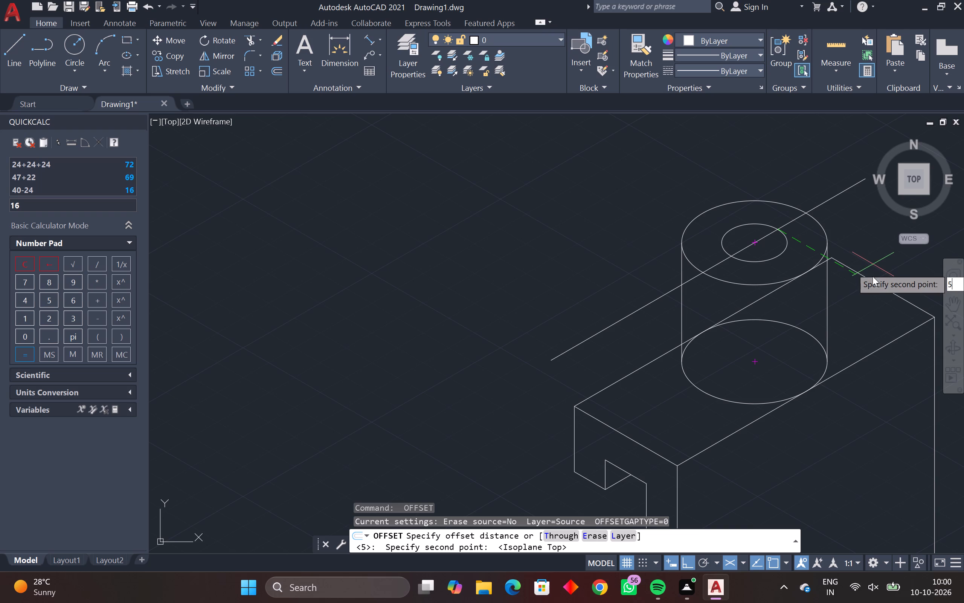
key(Return)
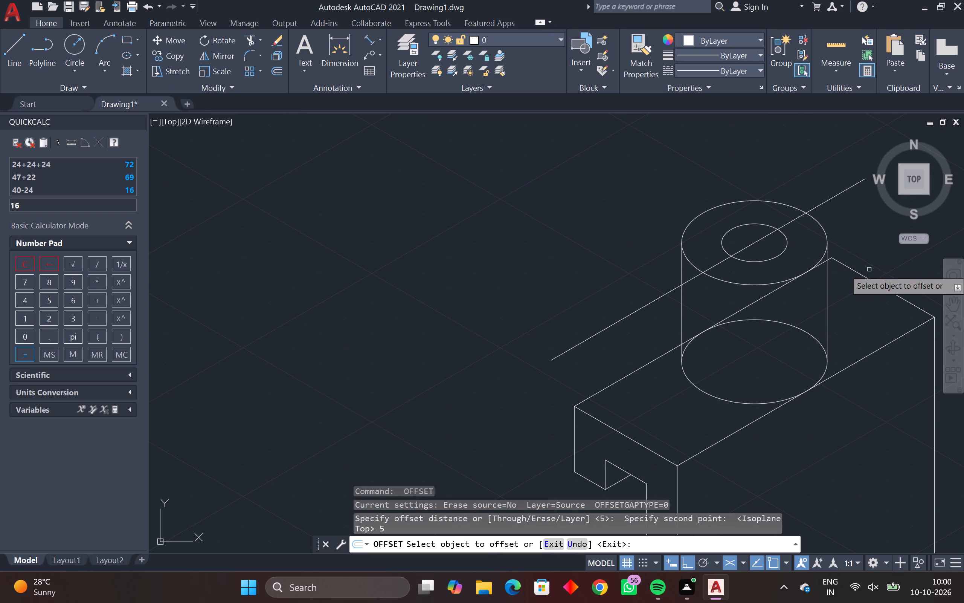
click(786, 223)
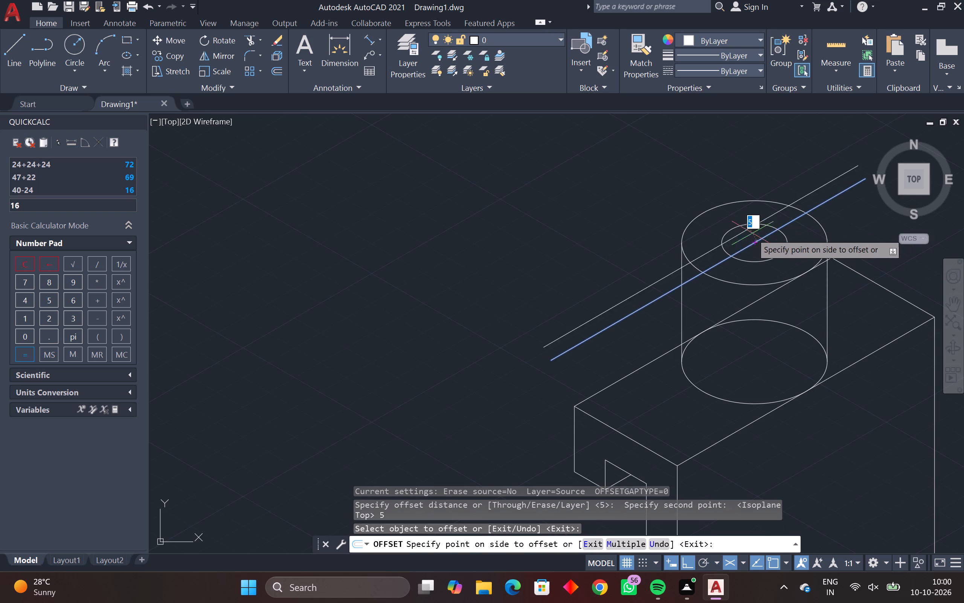
click(723, 218)
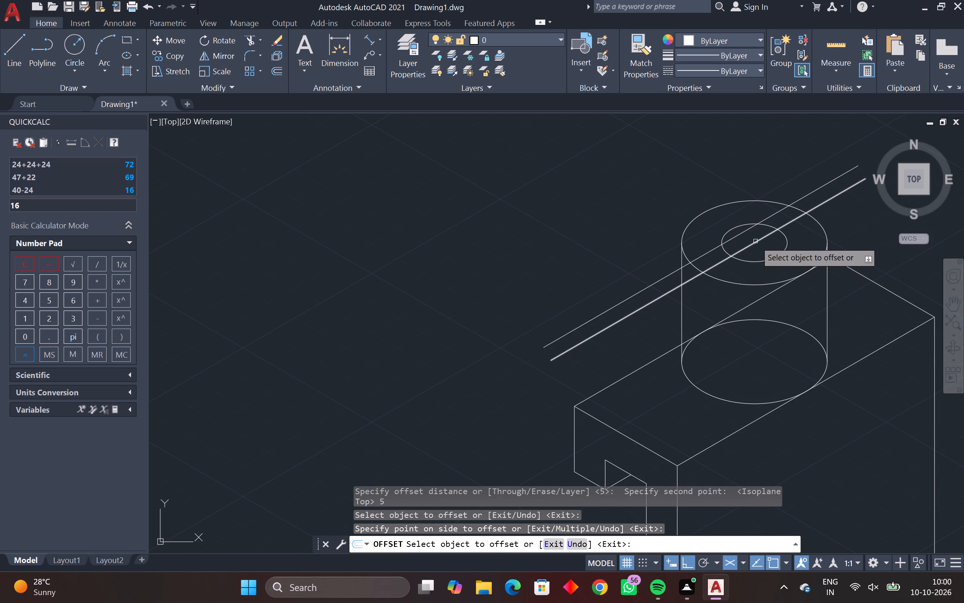
click(755, 241)
click(794, 263)
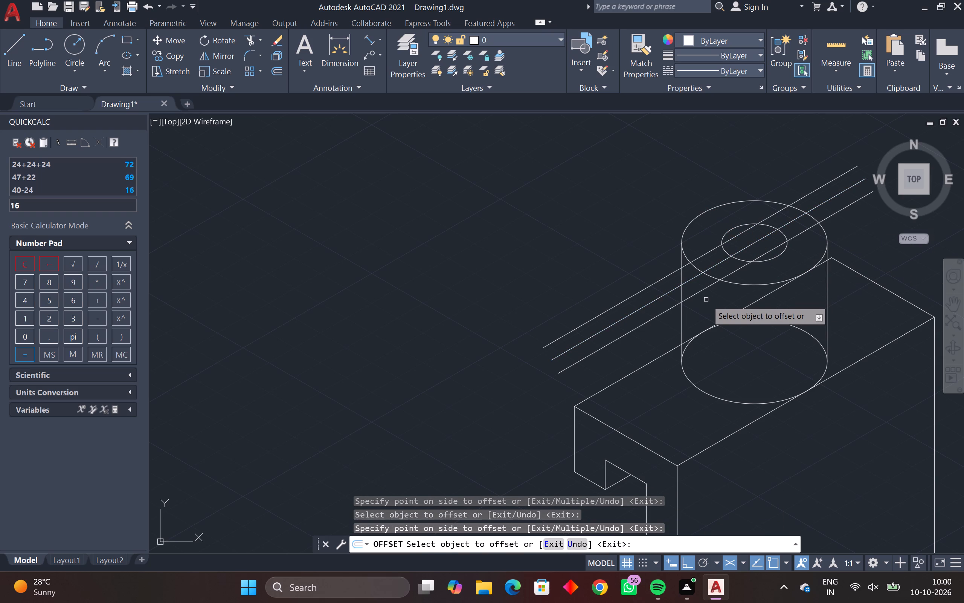
key(Escape)
key(Escape)
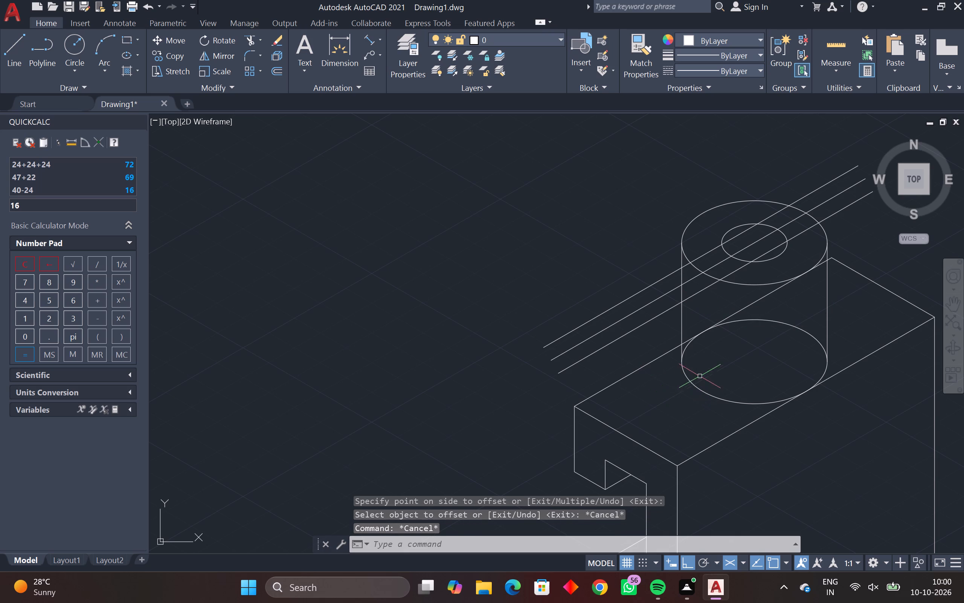
Draw a vertical line about 78 units down from where the nearest offset line crosses the cylinder's top circle, using the right isoplane.
text(L)
key(space)
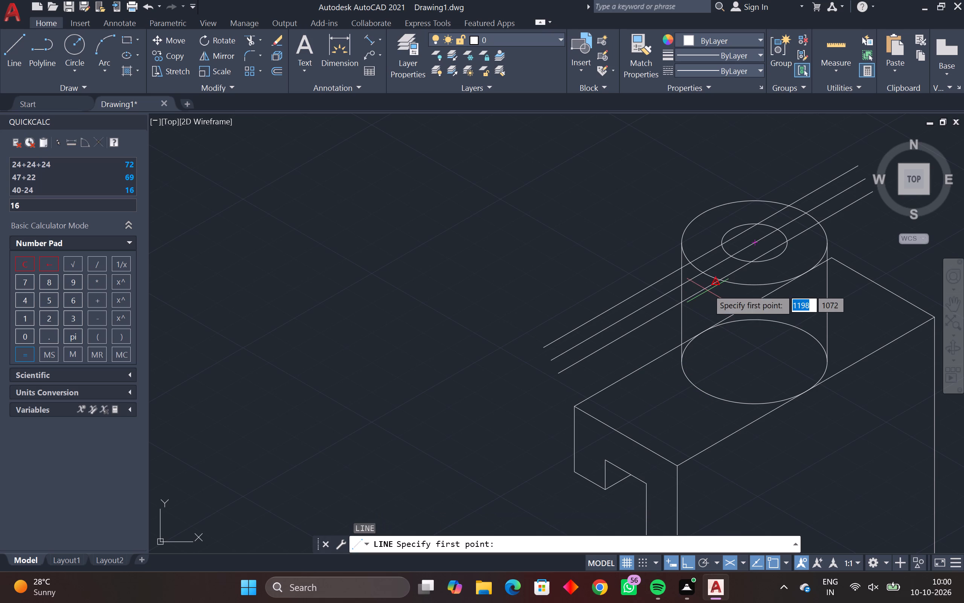
click(723, 282)
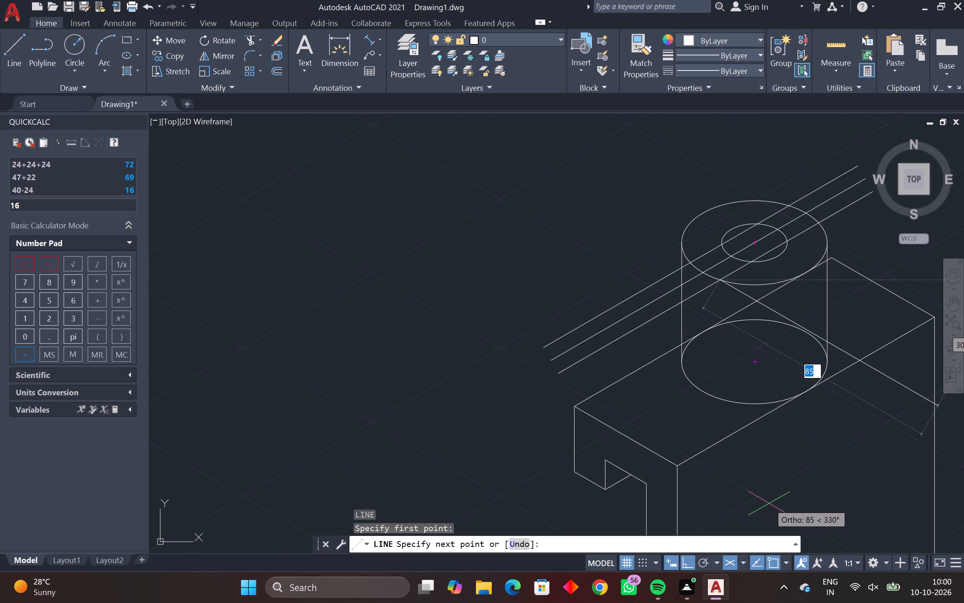
key(F5)
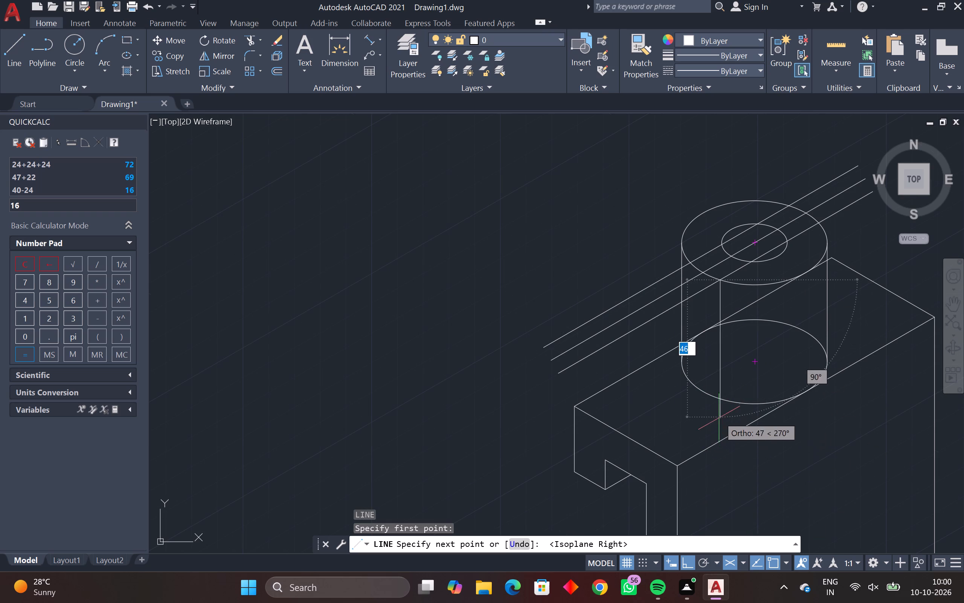
click(759, 490)
key(Escape)
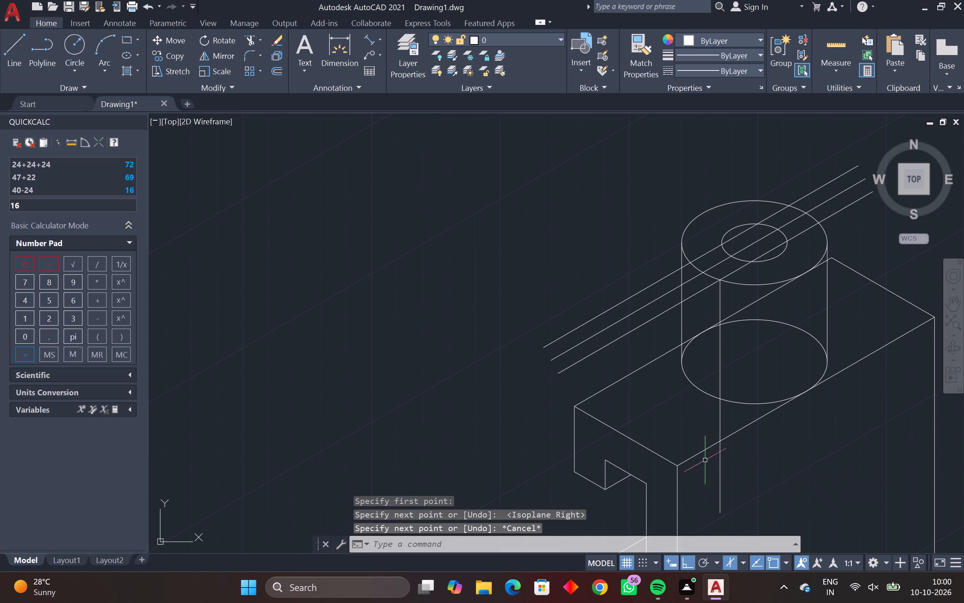
Draw a line about 33 units at 210° from where the vertical line meets the cylinder's base circle, past the block's top end edge.
scroll(728, 417, up, 1)
key(l)
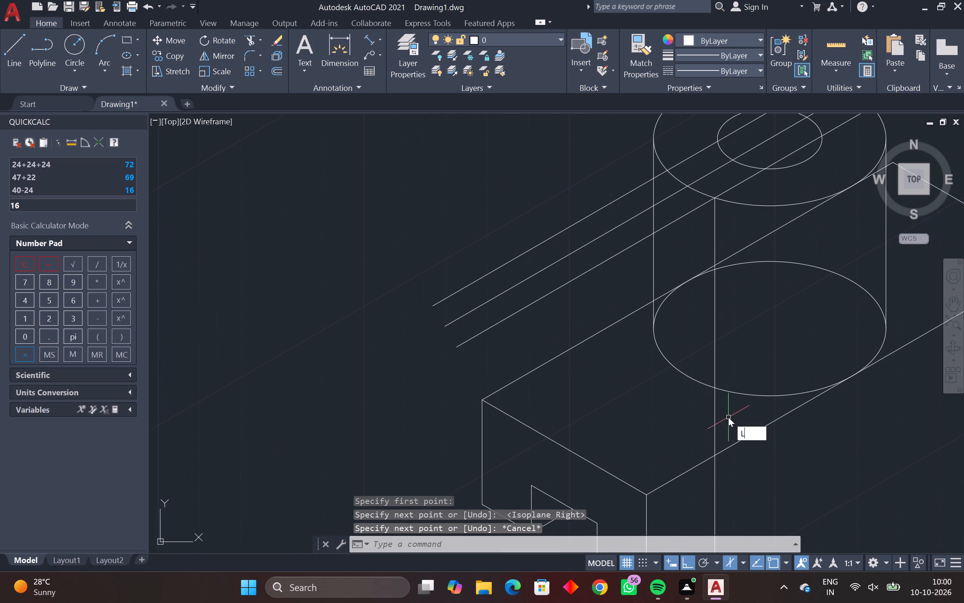
key(space)
click(717, 388)
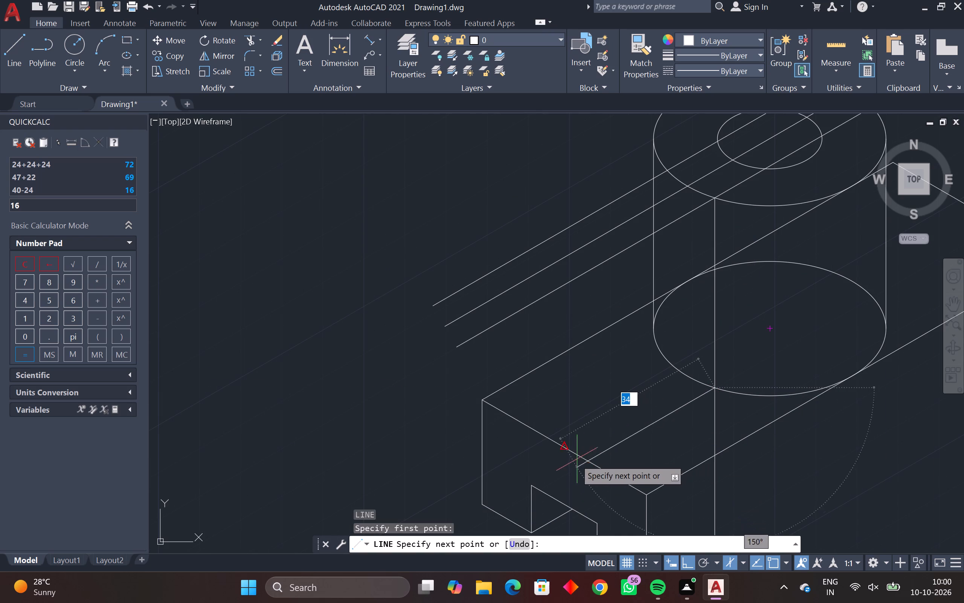
middle_drag(541, 498, 577, 467)
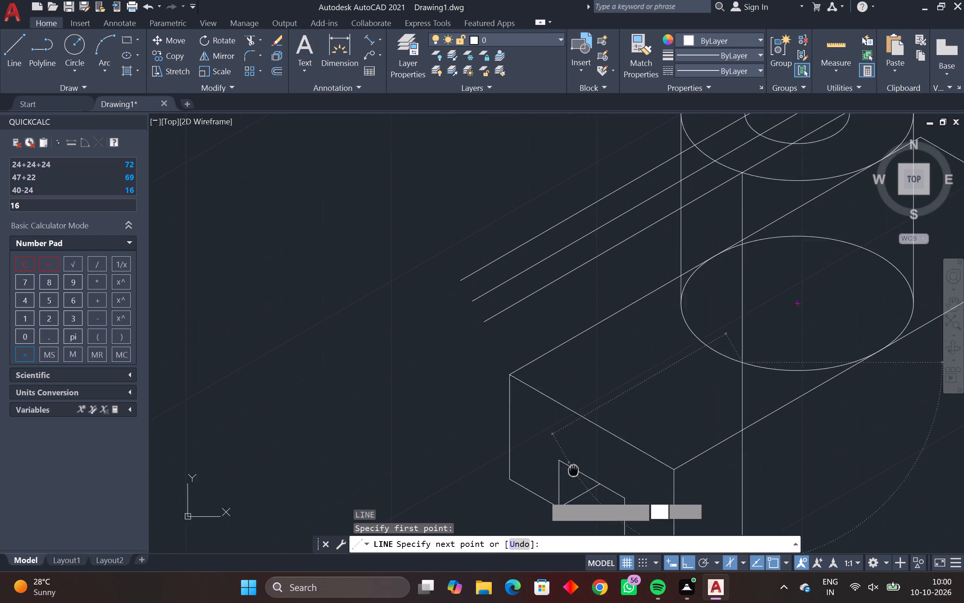
middle_drag(577, 467, 638, 431)
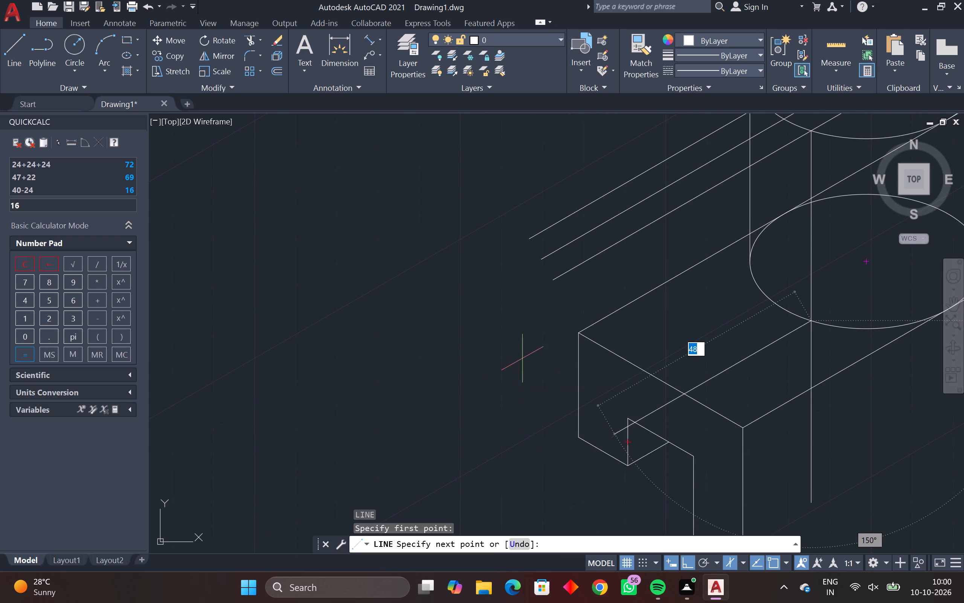
click(674, 319)
key(Escape)
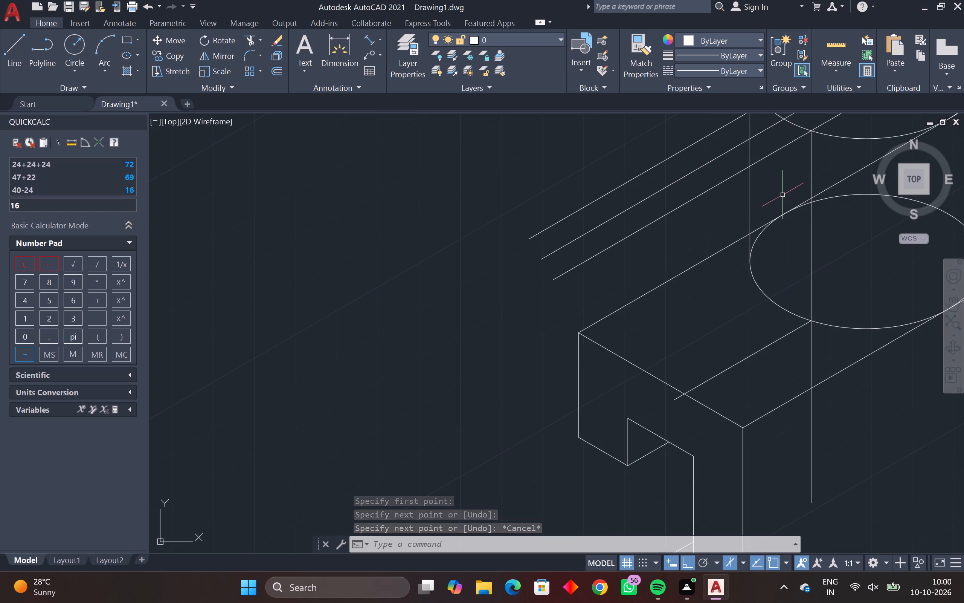
Draw a sloping line from the vertical line's top end to where the 210° line crosses the block's top end edge.
key(l)
key(space)
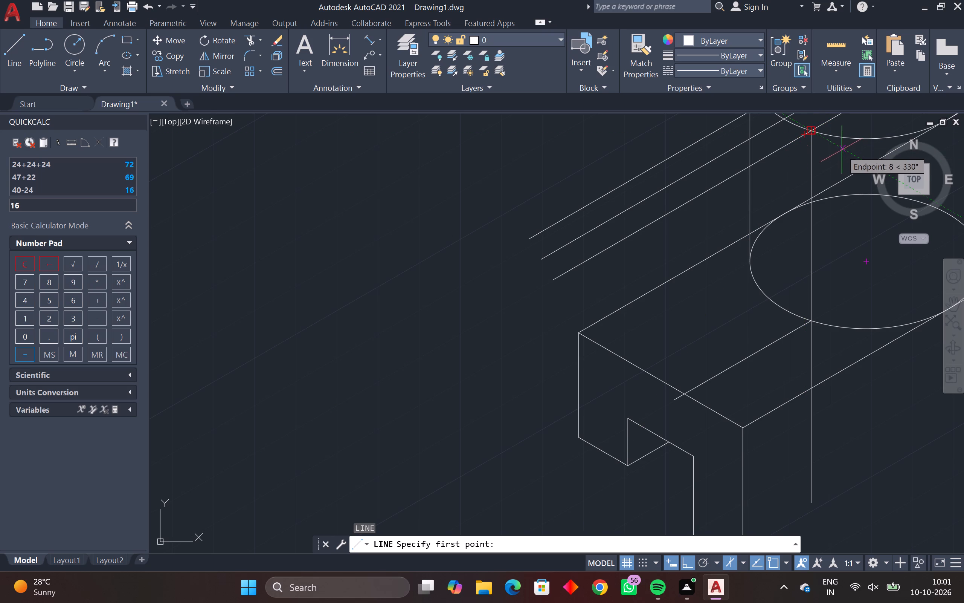
middle_drag(827, 149, 815, 282)
scroll(802, 286, up, 1)
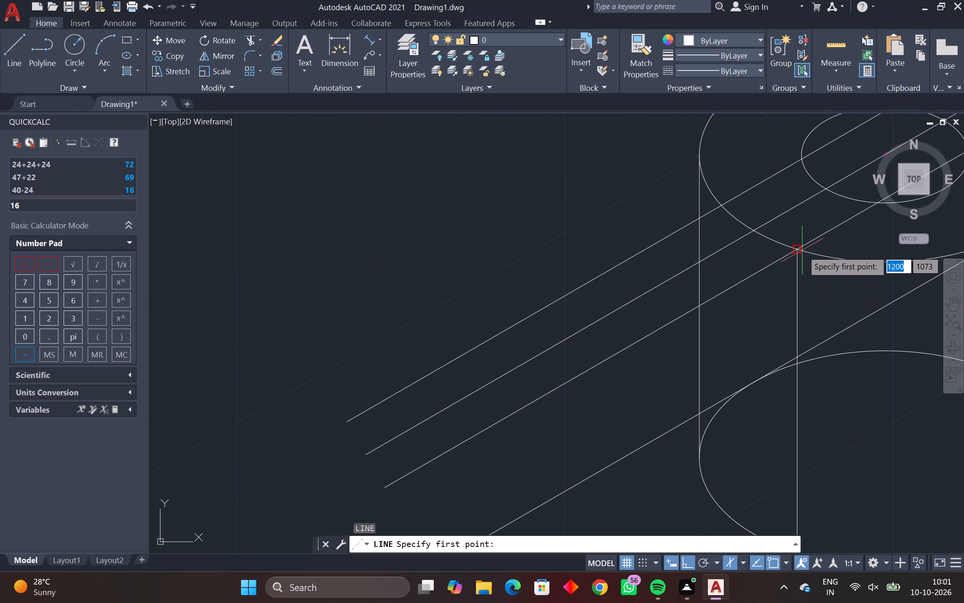
drag(797, 252, 776, 269)
middle_drag(715, 431, 845, 158)
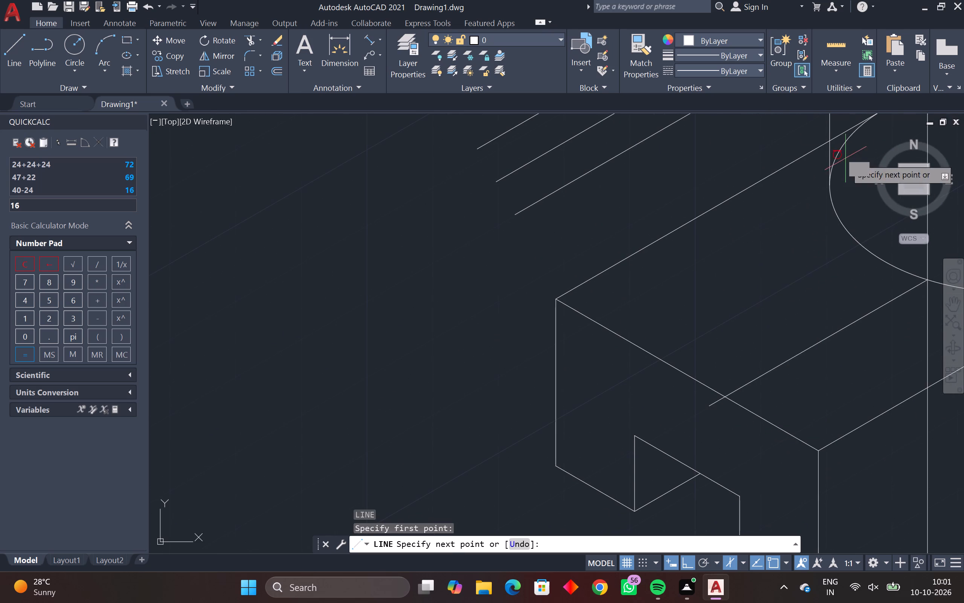
click(724, 396)
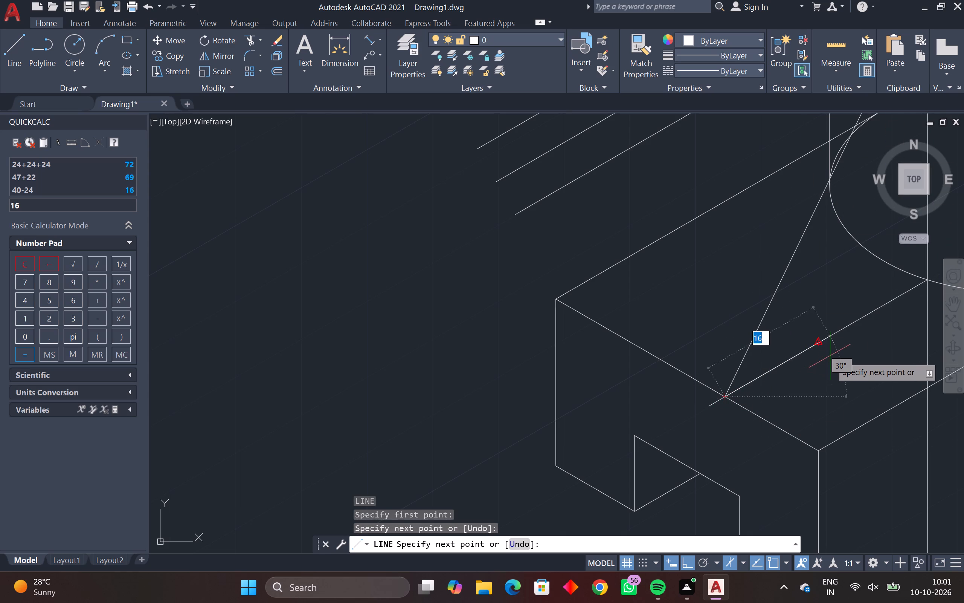
key(Escape)
scroll(831, 354, down, 2)
middle_drag(831, 354, 801, 412)
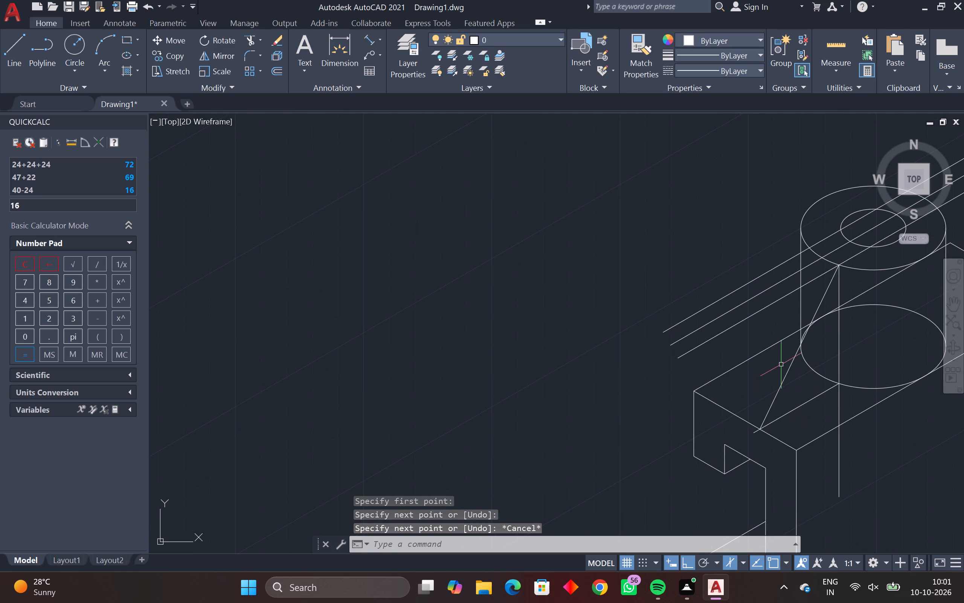
click(720, 332)
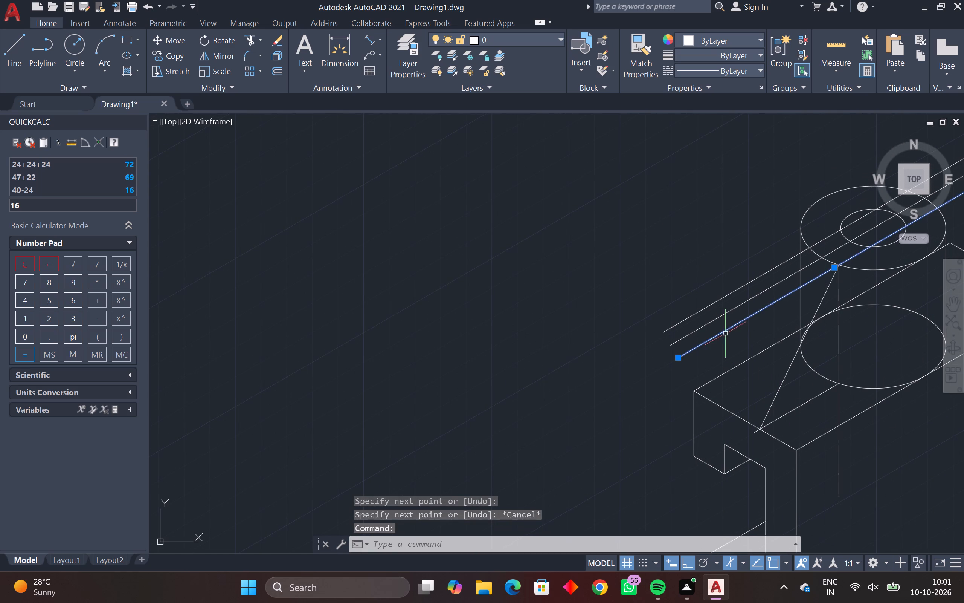
key(Escape)
From the sloping line's foot, draw 10 units at 150° along the block's edge, ending up at the far offset line's crossing with the cylinder's top circle.
middle_drag(738, 338, 751, 373)
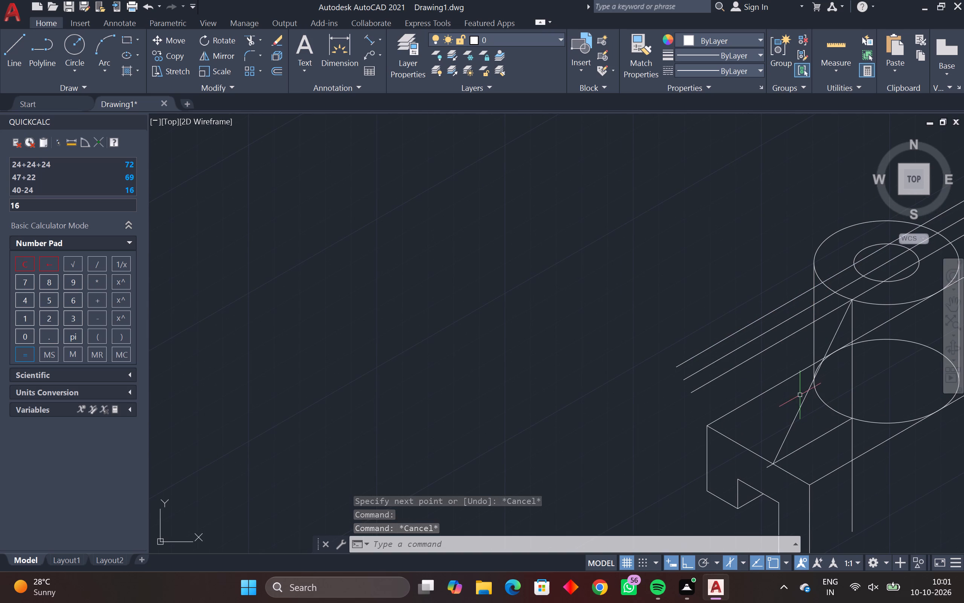
scroll(774, 468, up, 2)
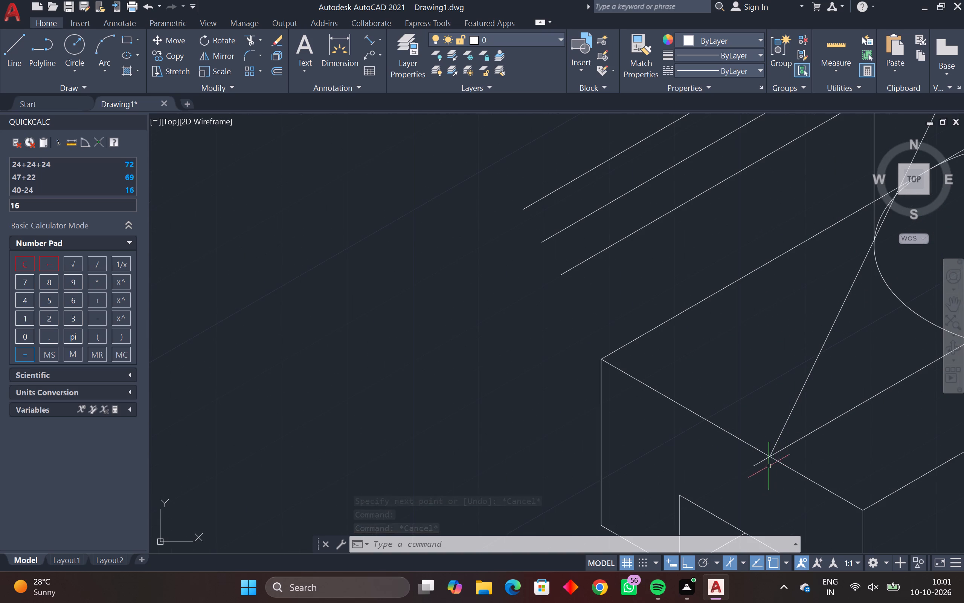
scroll(762, 453, up, 4)
scroll(815, 482, up, 4)
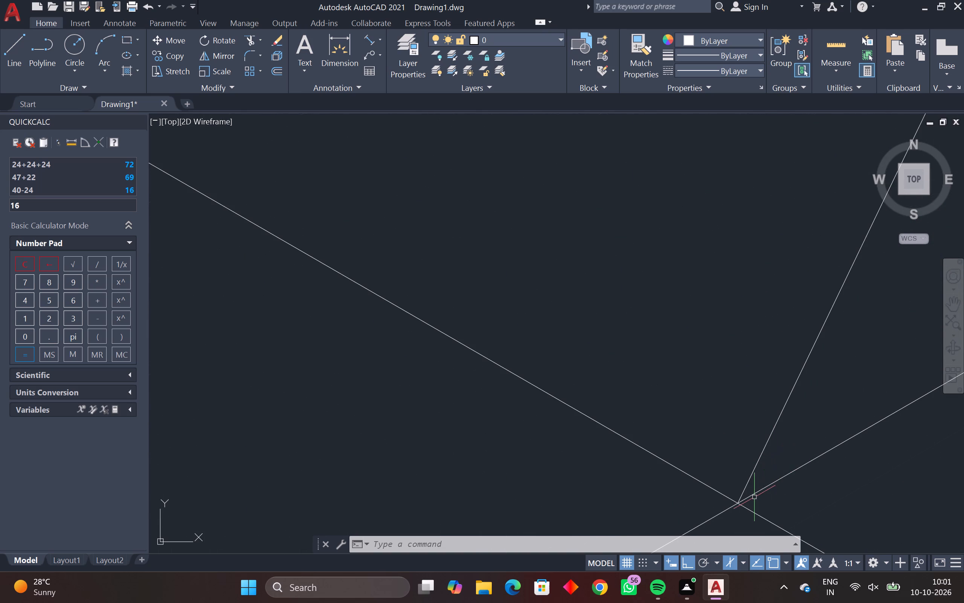
middle_drag(754, 497, 766, 490)
text(L)
key(space)
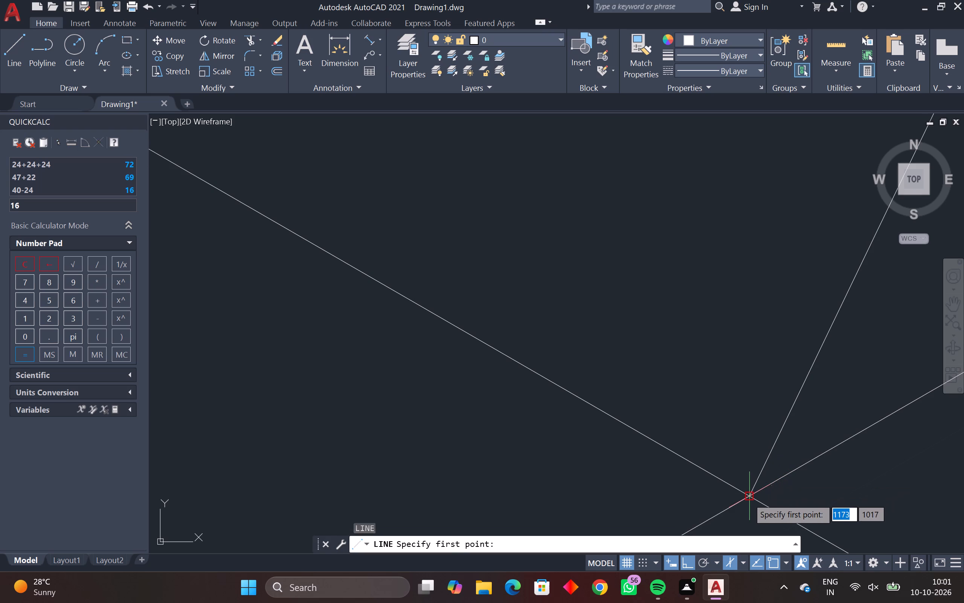
click(747, 498)
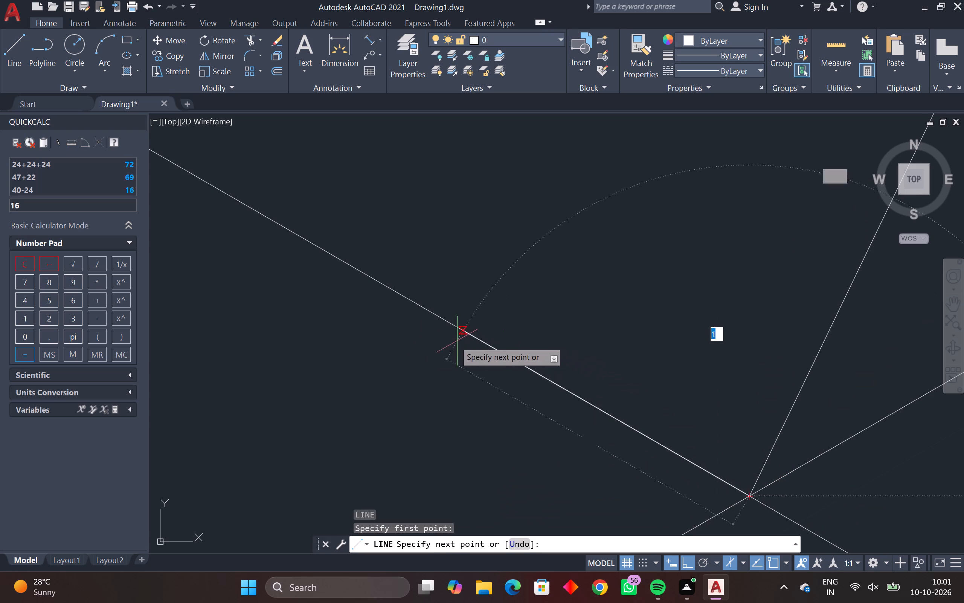
key(F5)
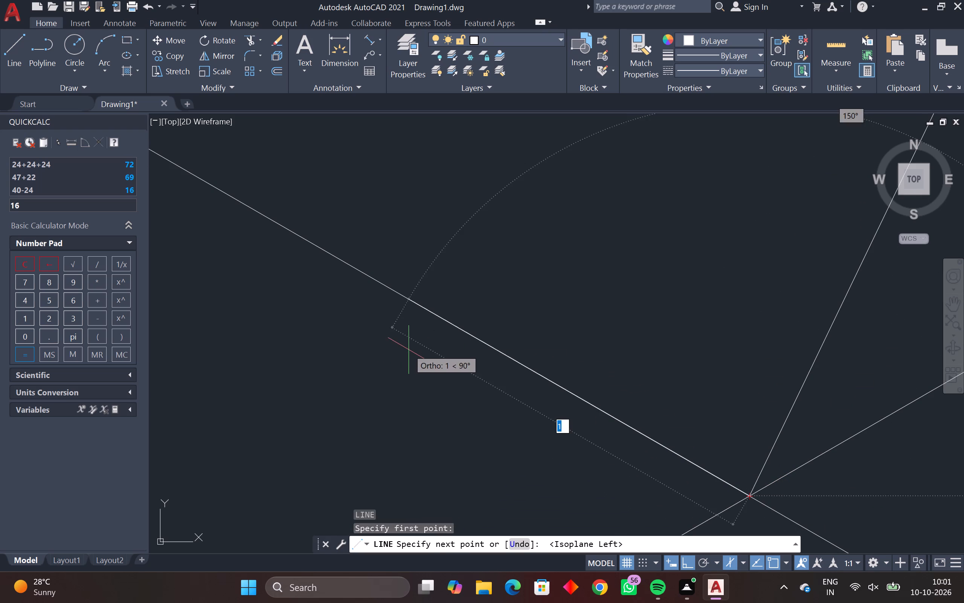
scroll(379, 314, down, 4)
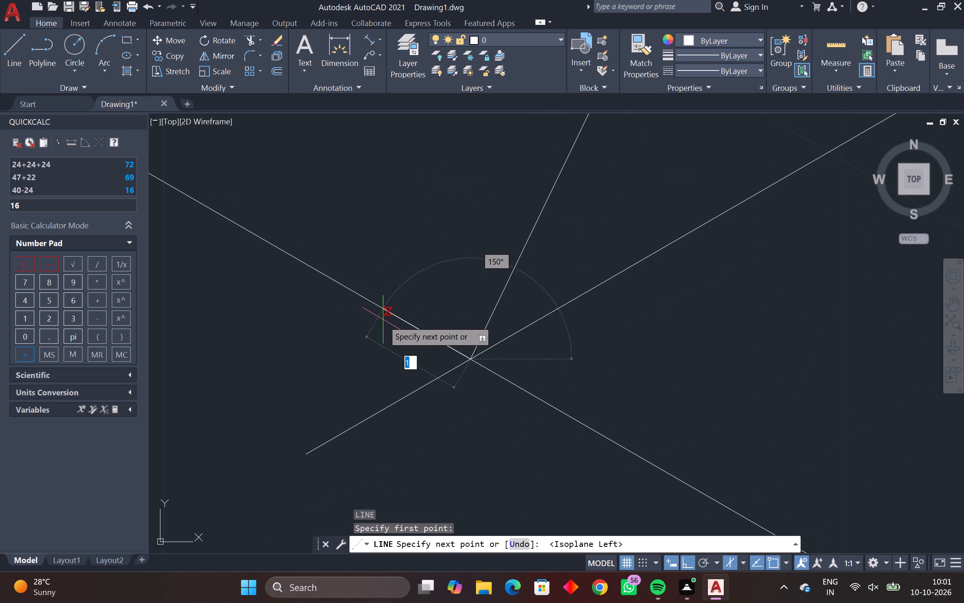
scroll(257, 292, down, 7)
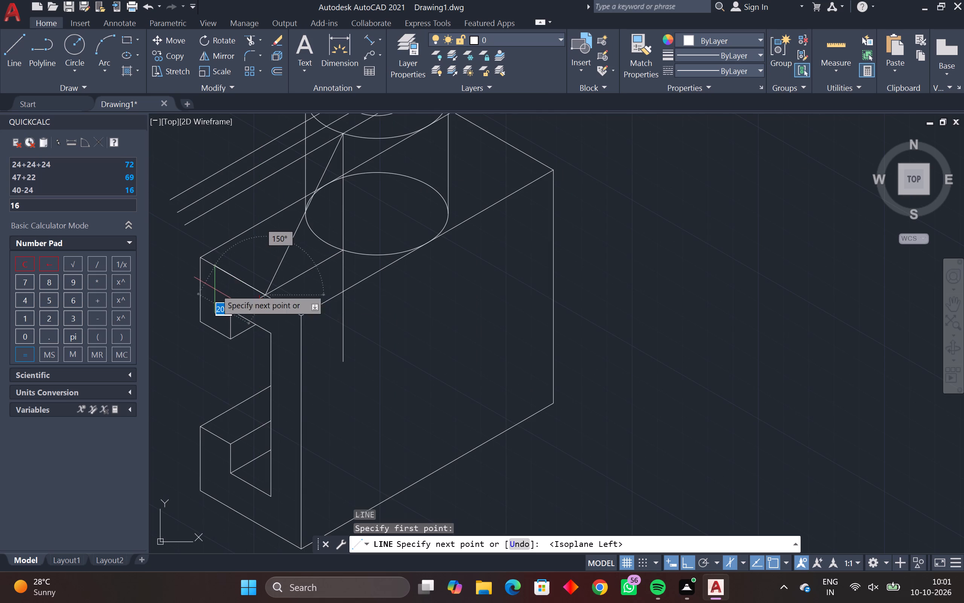
text(10)
key(Return)
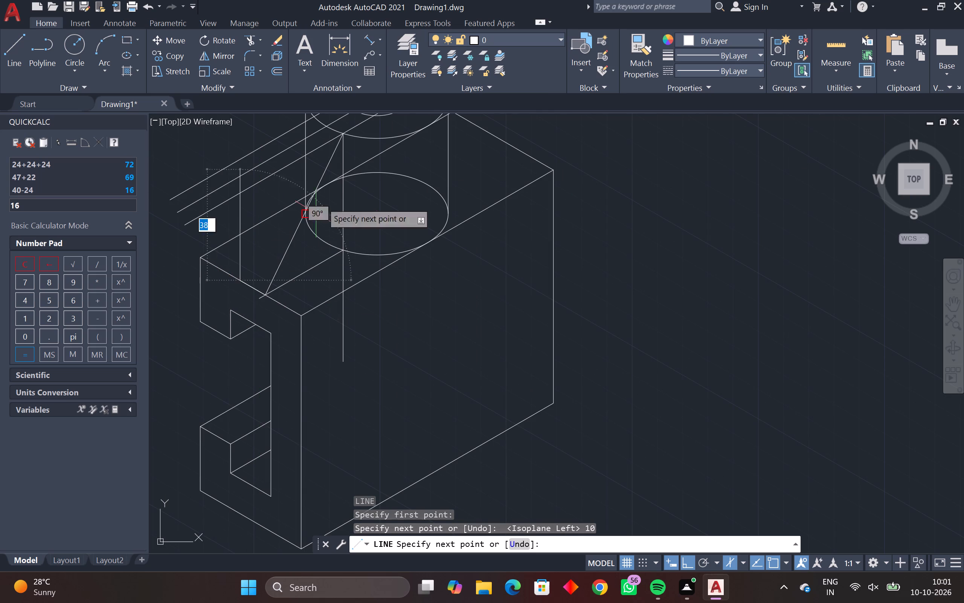
middle_drag(285, 122, 323, 261)
scroll(368, 264, up, 4)
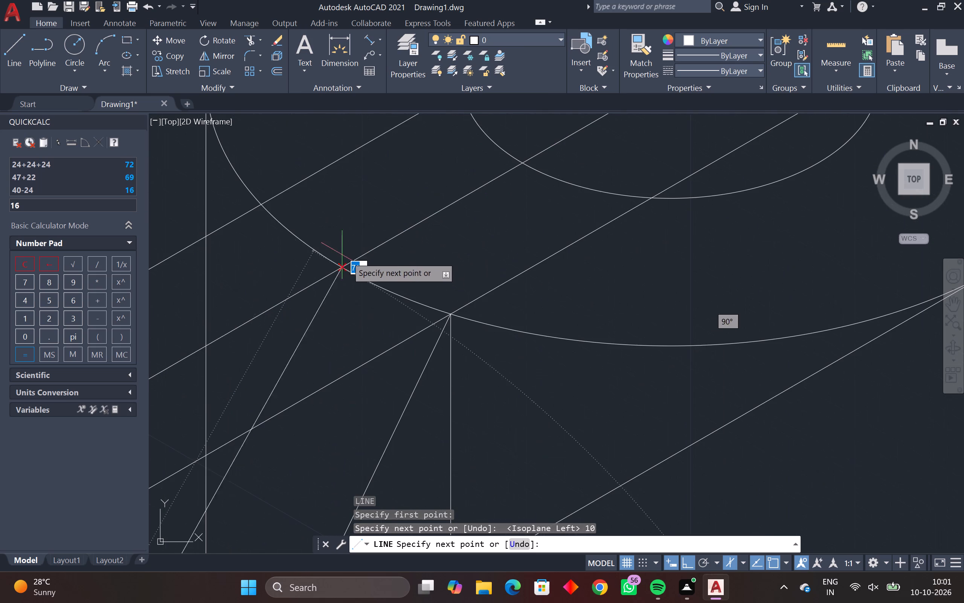
click(261, 204)
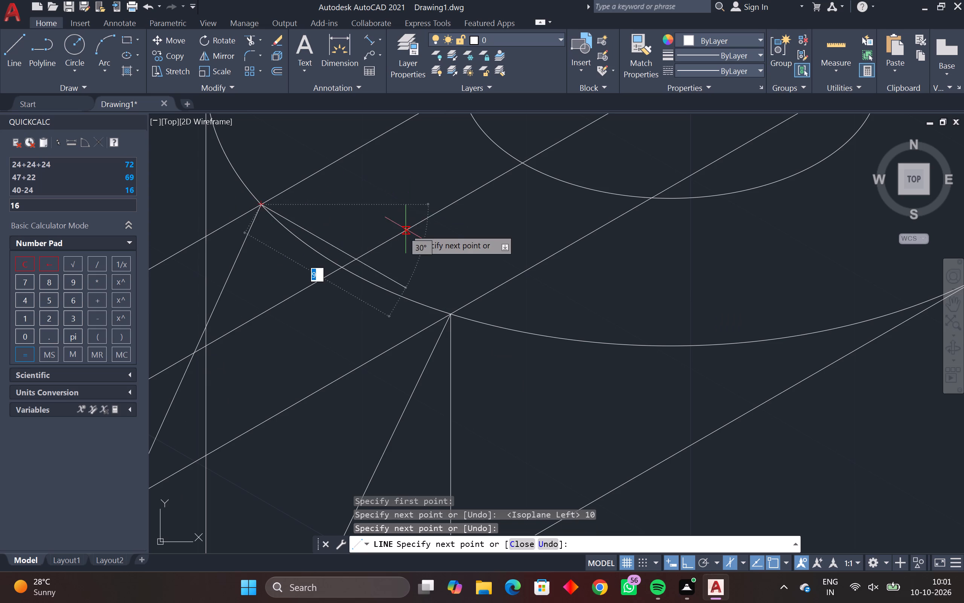
key(Escape)
Trim the three parallel lines on the sloping lines' side, from their outer ends to the inner circle on the cylinder's top.
click(250, 45)
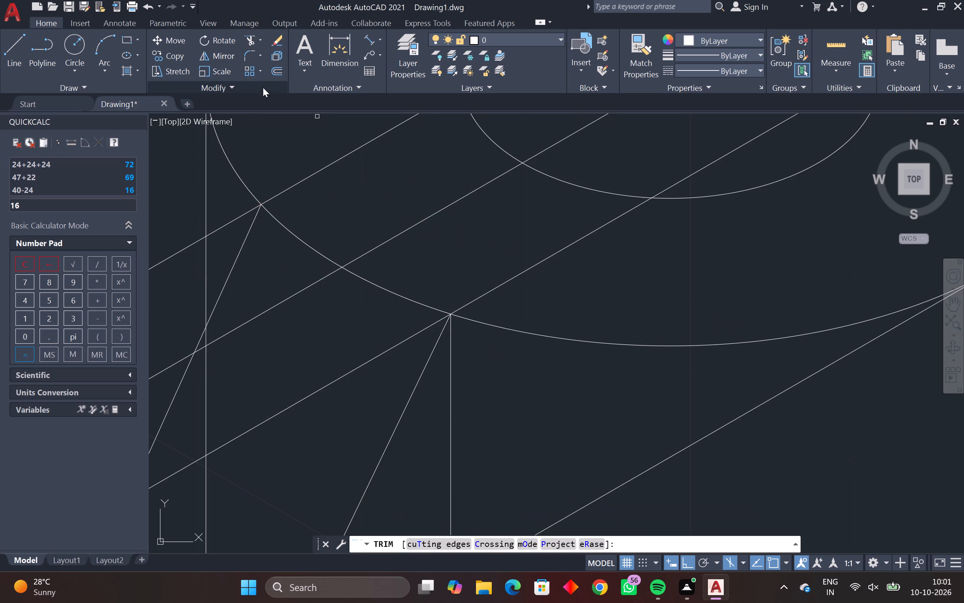
click(253, 36)
drag(279, 289, 293, 432)
scroll(291, 428, down, 3)
middle_drag(291, 427, 408, 378)
drag(294, 460, 278, 417)
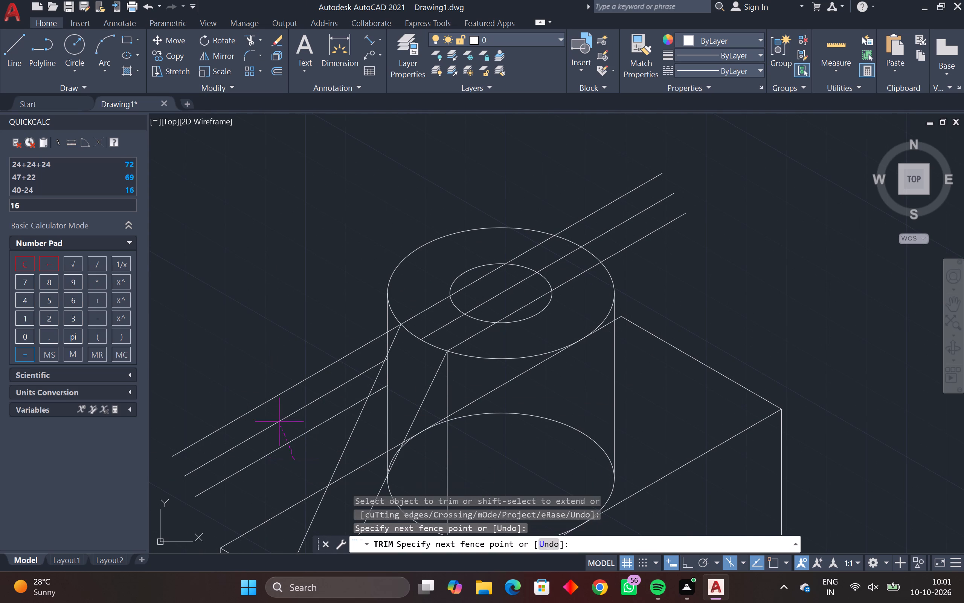
drag(278, 417, 260, 348)
scroll(398, 401, up, 5)
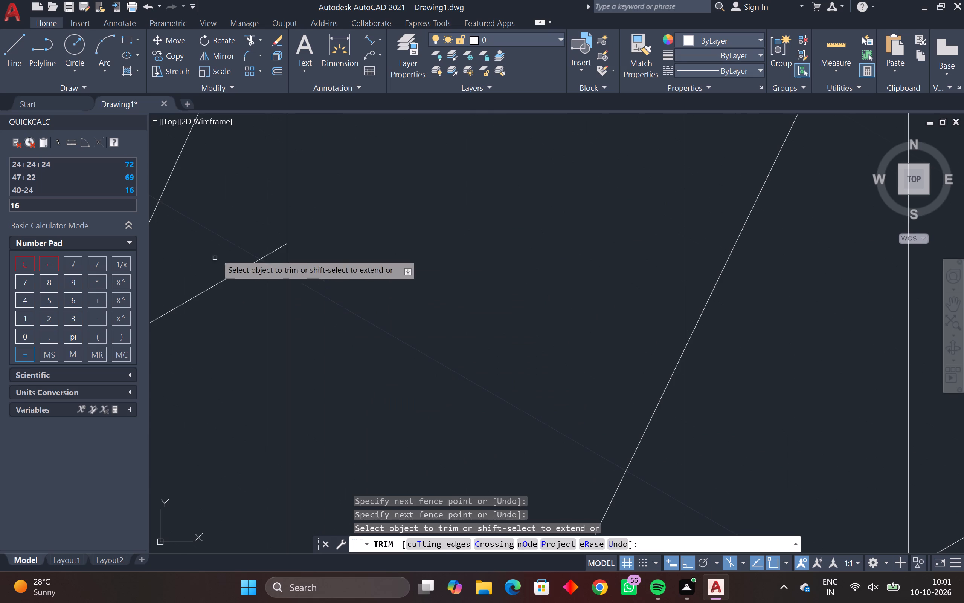
drag(223, 234, 228, 353)
scroll(231, 326, down, 4)
middle_drag(237, 323, 296, 400)
scroll(307, 345, up, 5)
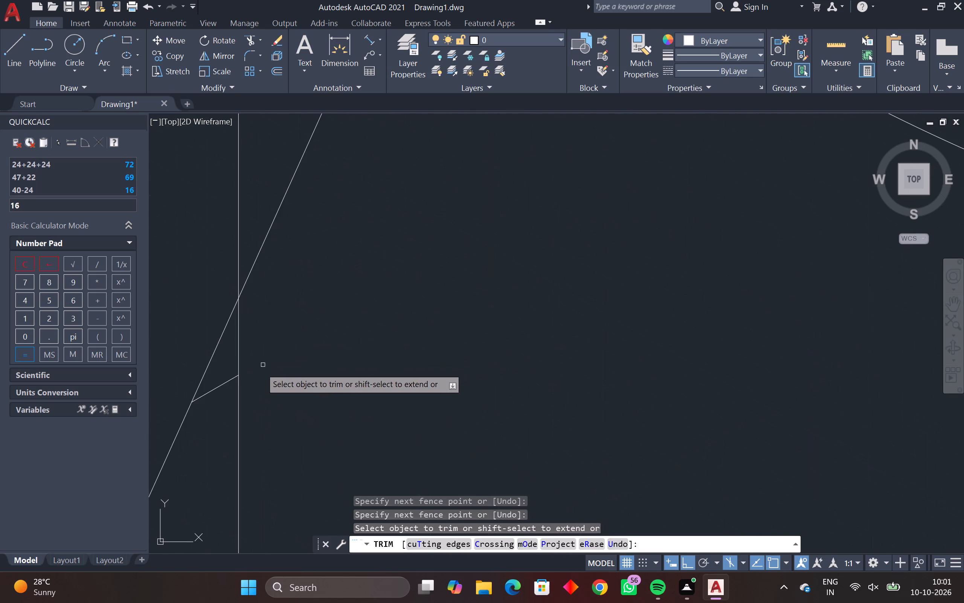
drag(227, 373, 223, 410)
scroll(297, 367, down, 3)
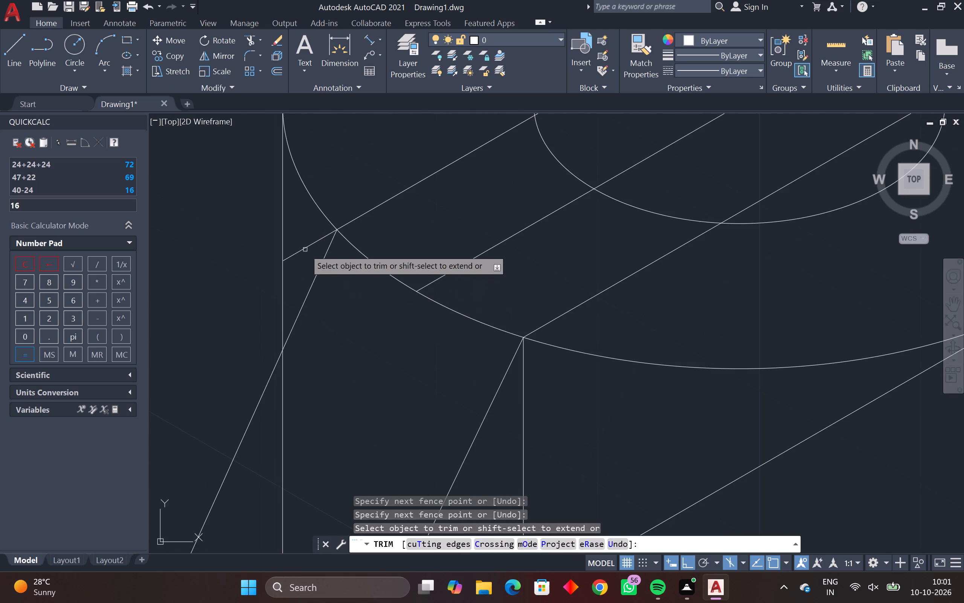
drag(306, 245, 306, 265)
scroll(436, 370, down, 3)
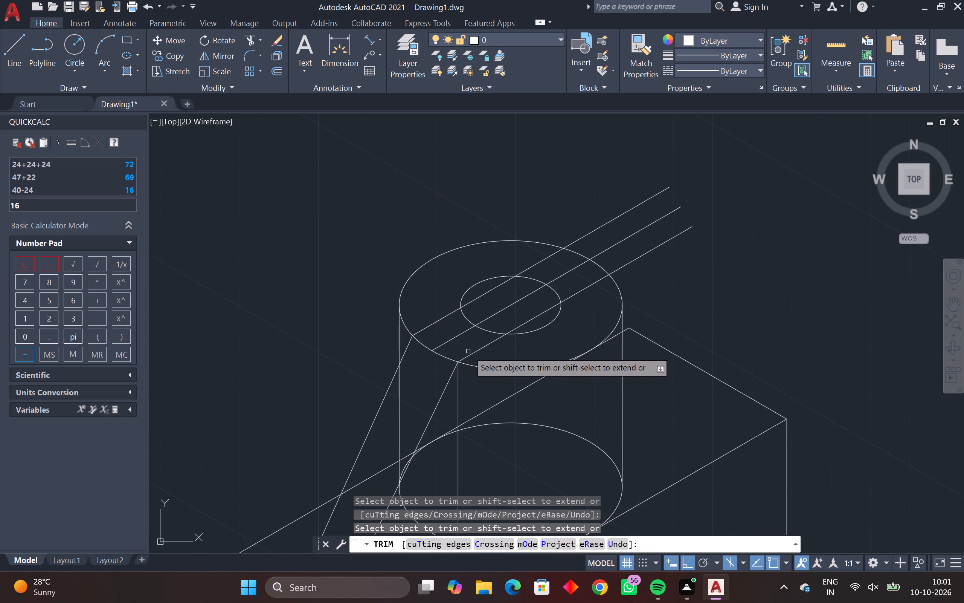
drag(494, 349, 429, 308)
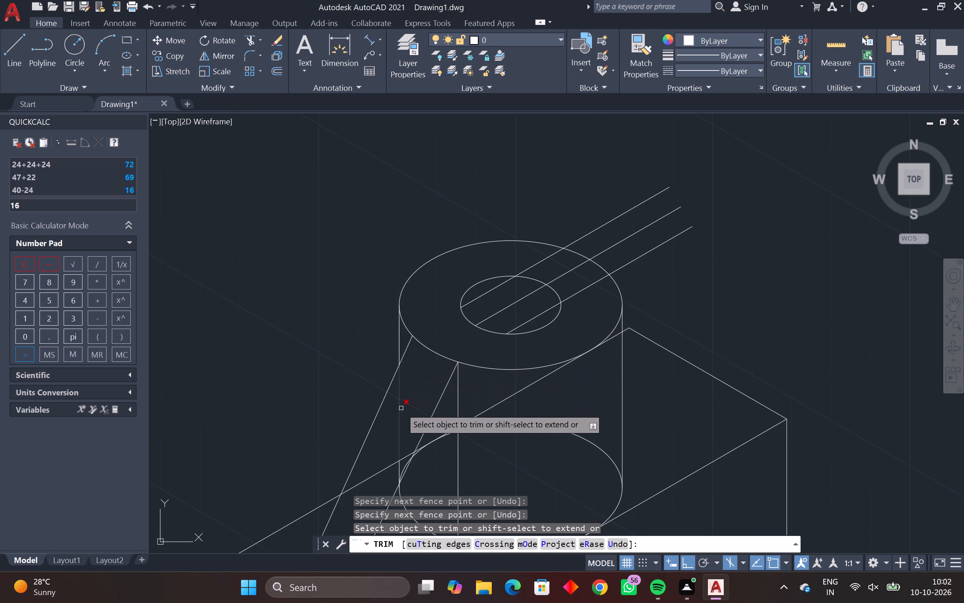
Trim the parts of the cylinder's side line, the base circle and the block's back top edge hidden behind the sloping rib.
scroll(409, 442, up, 1)
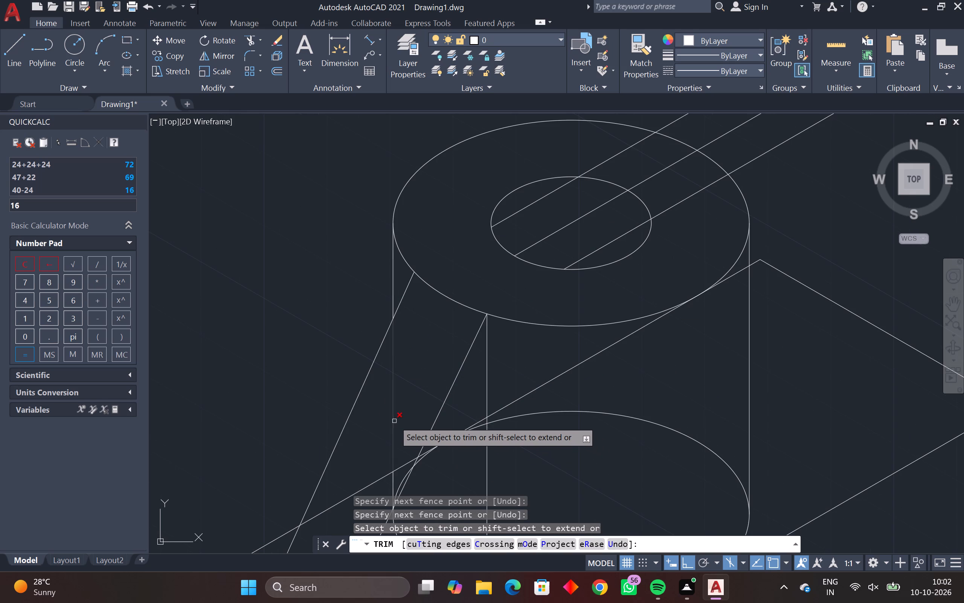
click(394, 421)
drag(387, 462, 373, 485)
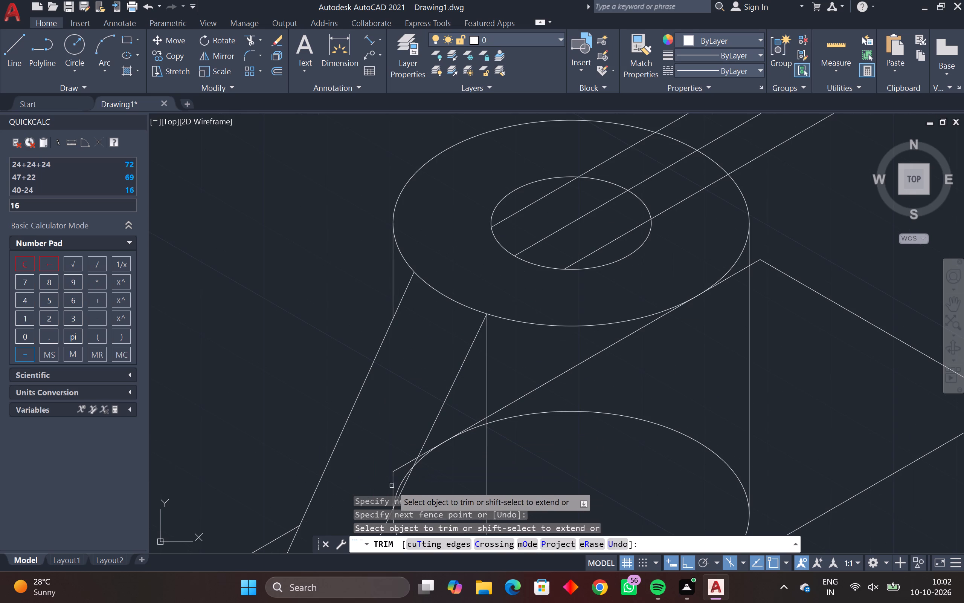
middle_drag(396, 485, 573, 334)
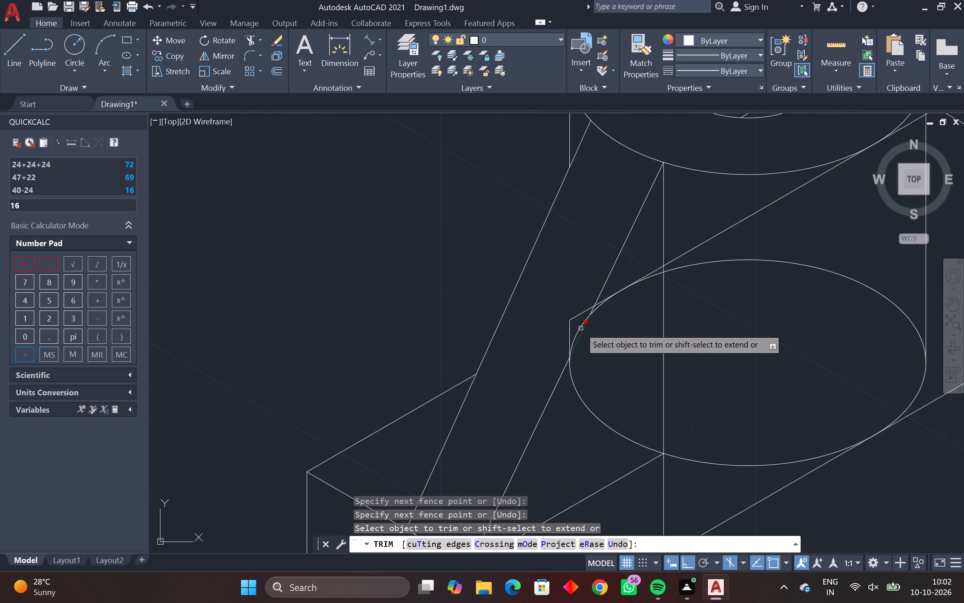
scroll(574, 334, up, 3)
drag(583, 352, 551, 326)
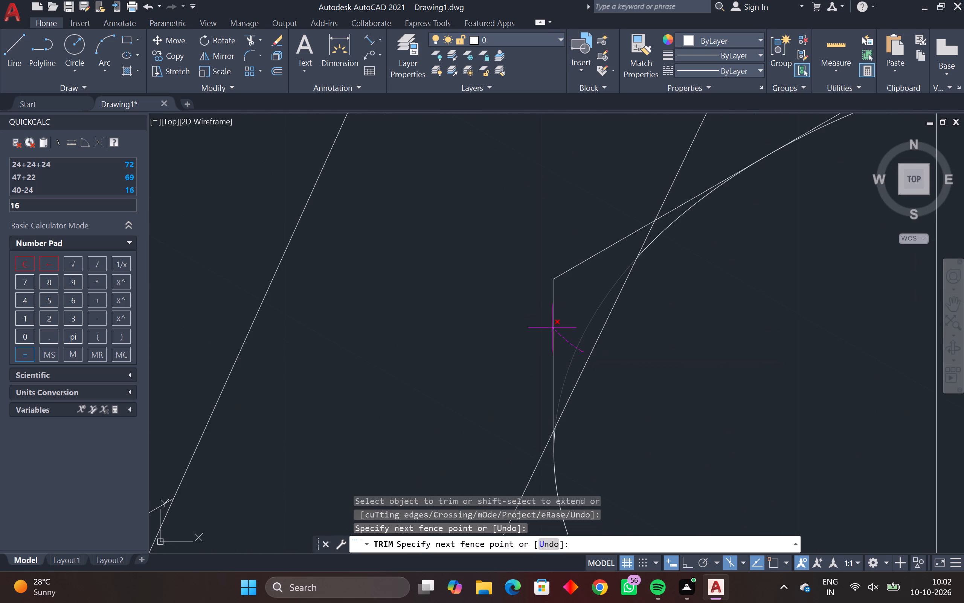
drag(551, 326, 588, 290)
scroll(663, 259, down, 1)
middle_drag(665, 271, 656, 358)
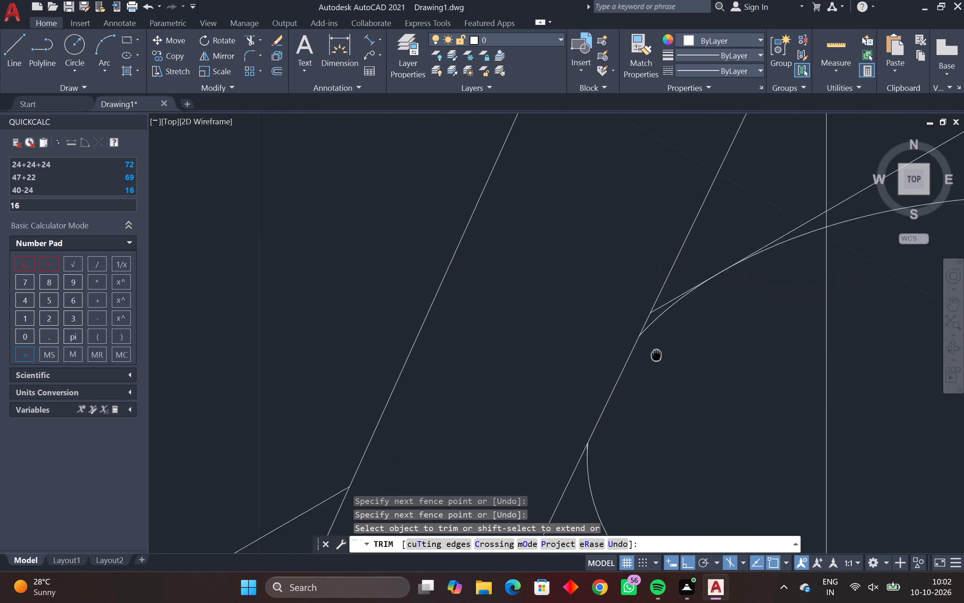
middle_drag(656, 358, 650, 407)
scroll(650, 407, down, 2)
drag(650, 404, 665, 371)
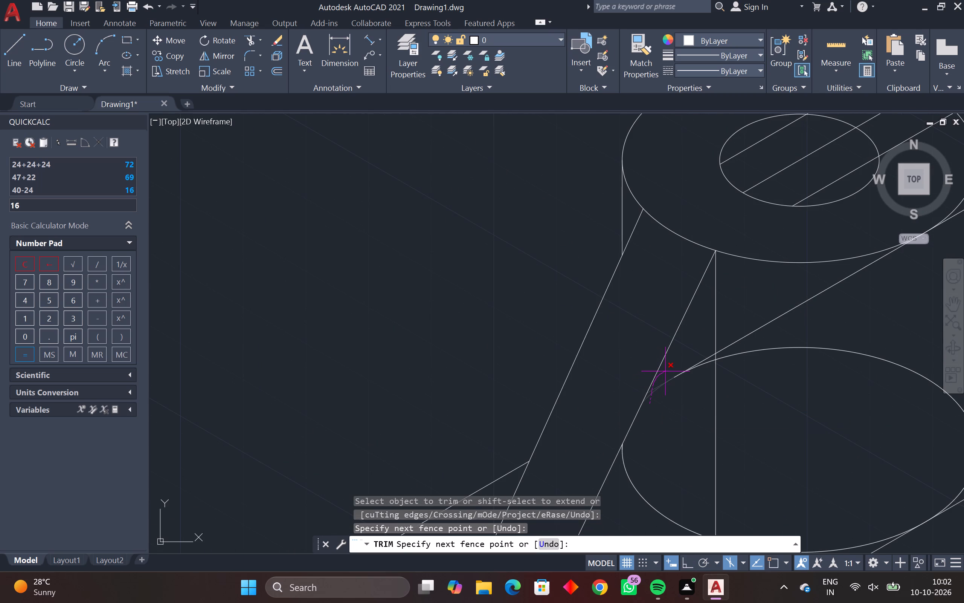
drag(665, 371, 683, 387)
drag(690, 356, 690, 378)
drag(690, 378, 690, 388)
Trim the base circle's front arc inside the rib and the 210° line's overrun past the block's top end edge.
scroll(734, 494, down, 2)
middle_drag(747, 476, 763, 448)
drag(732, 461, 732, 461)
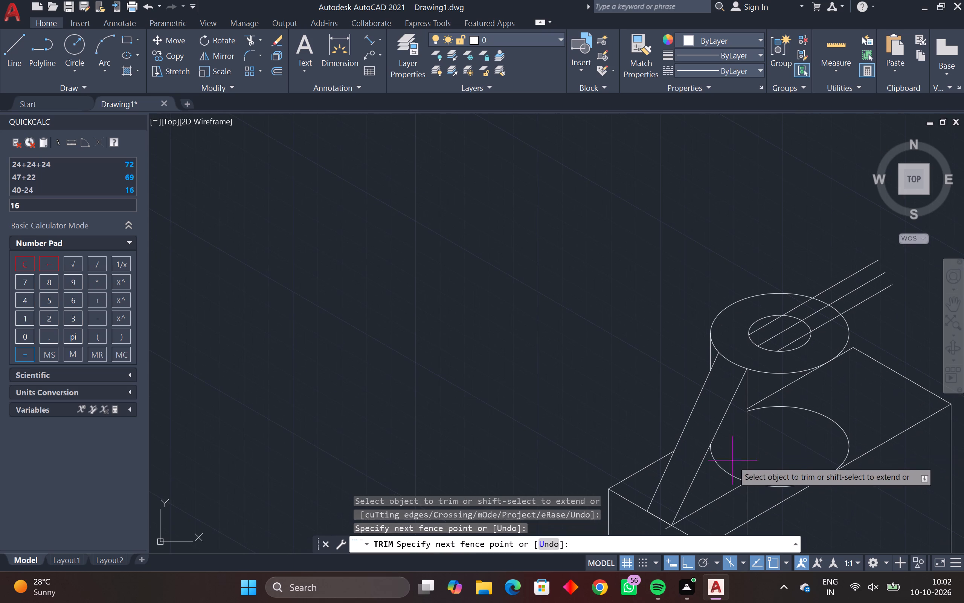
drag(732, 461, 724, 486)
scroll(668, 522, up, 5)
middle_drag(670, 502, 772, 305)
drag(734, 407, 775, 435)
scroll(772, 433, down, 7)
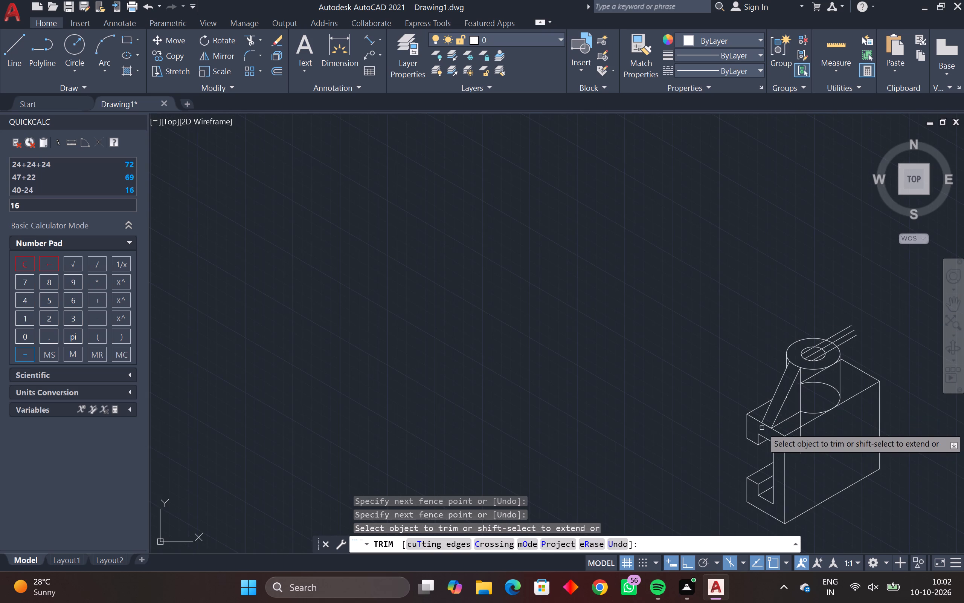
scroll(788, 395, up, 7)
scroll(750, 399, up, 3)
drag(707, 372, 726, 309)
Trim the rib's vertical line below the cylinder's base circle so that it stops at the block's top face.
scroll(737, 363, down, 4)
scroll(738, 398, down, 4)
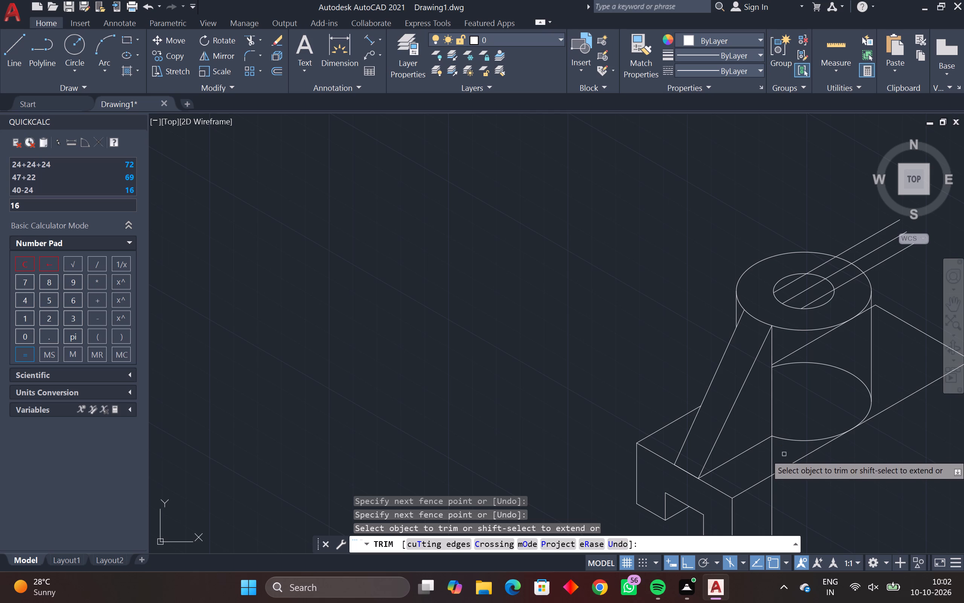
drag(784, 454, 755, 471)
drag(815, 502, 766, 532)
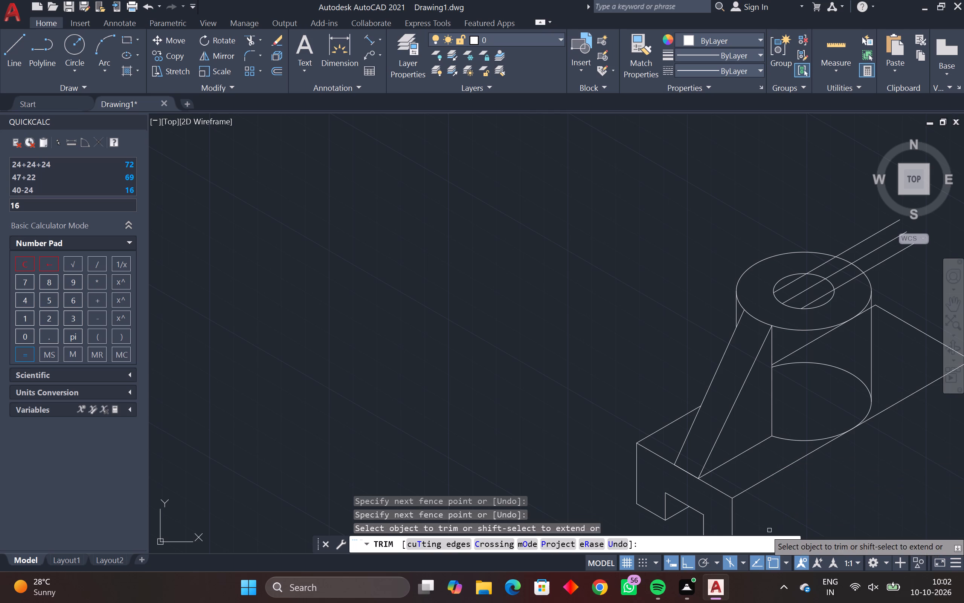
Trim away the rest of the three parallel construction lines across the cylinder's top, both outside and inside the hole circle.
scroll(769, 530, down, 4)
scroll(544, 305, up, 4)
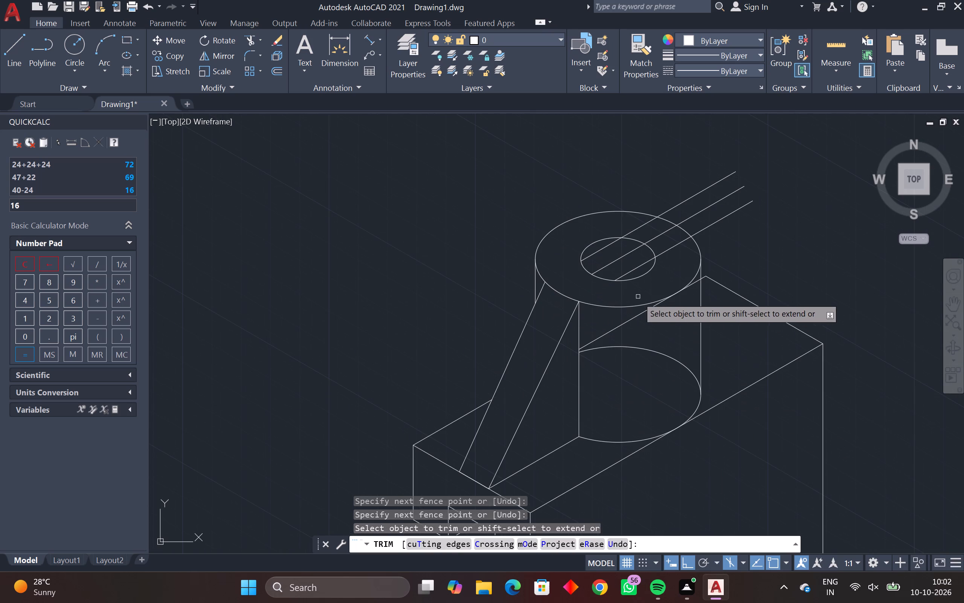
middle_drag(638, 298, 638, 444)
drag(706, 315, 733, 409)
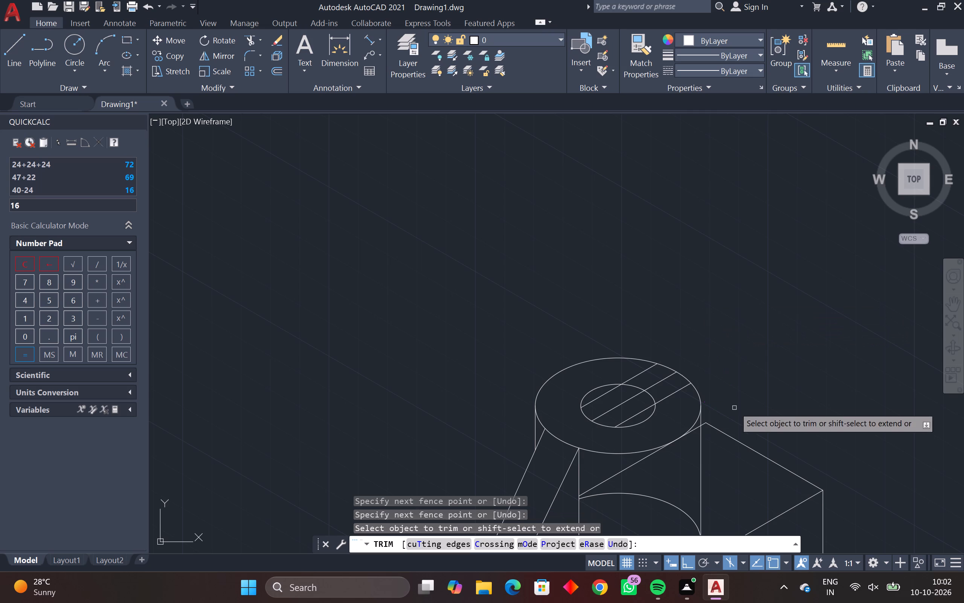
drag(638, 366, 671, 402)
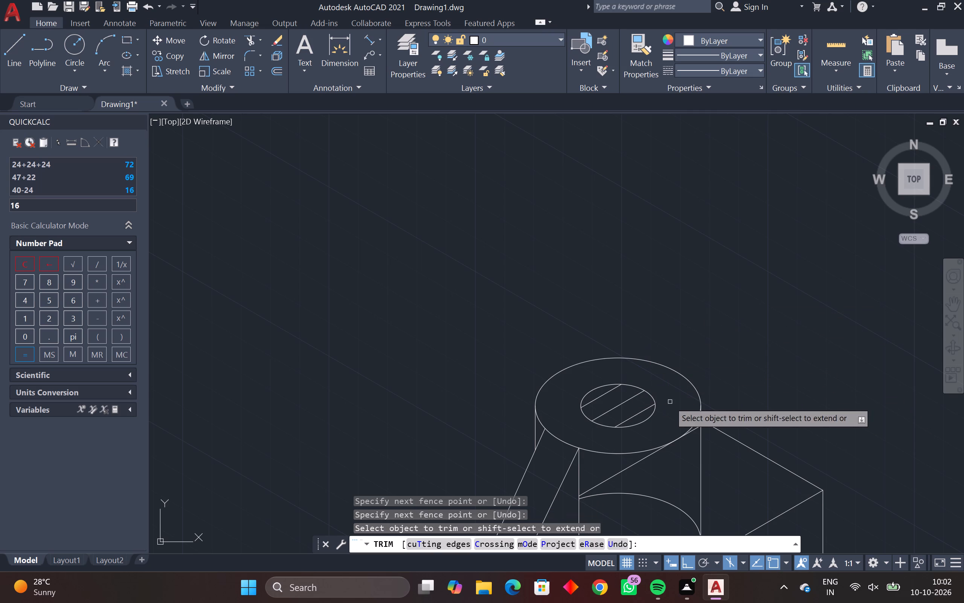
drag(605, 395, 605, 399)
click(610, 408)
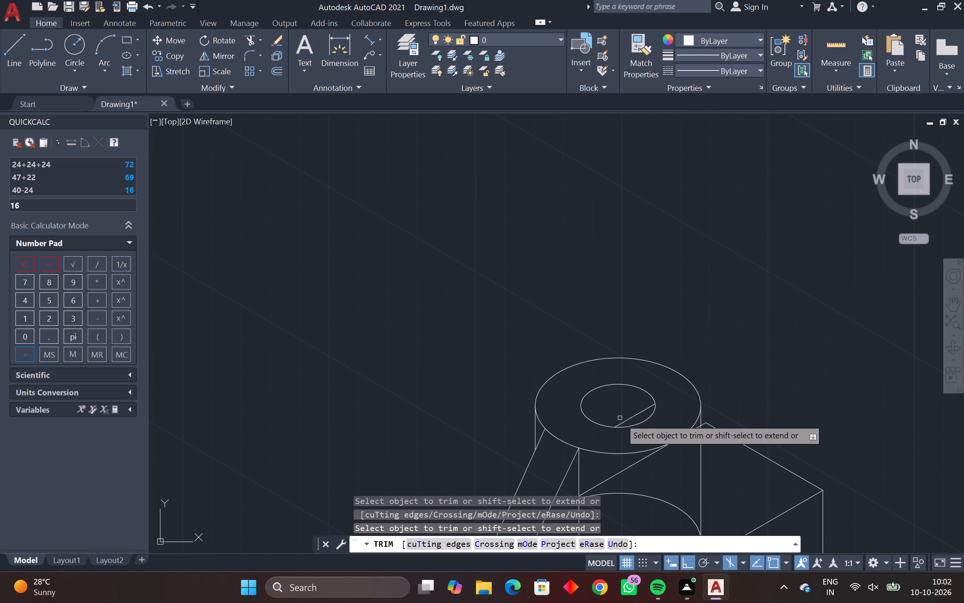
click(624, 421)
Trim the base circle's rear arc and the block's back top edge where they run behind the cylinder.
scroll(652, 442, down, 1)
middle_drag(655, 446, 776, 352)
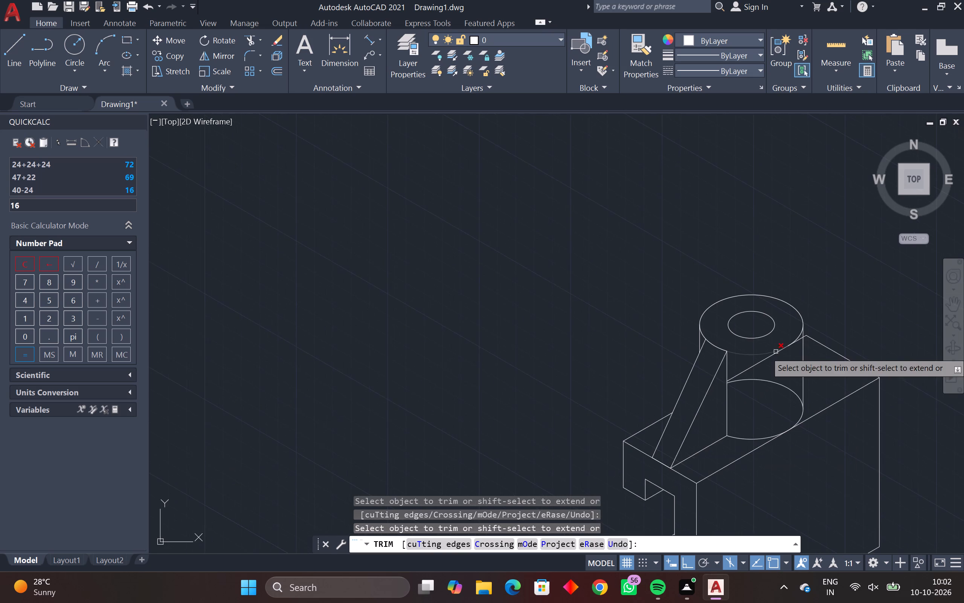
scroll(748, 363, down, 1)
middle_drag(748, 370, 774, 348)
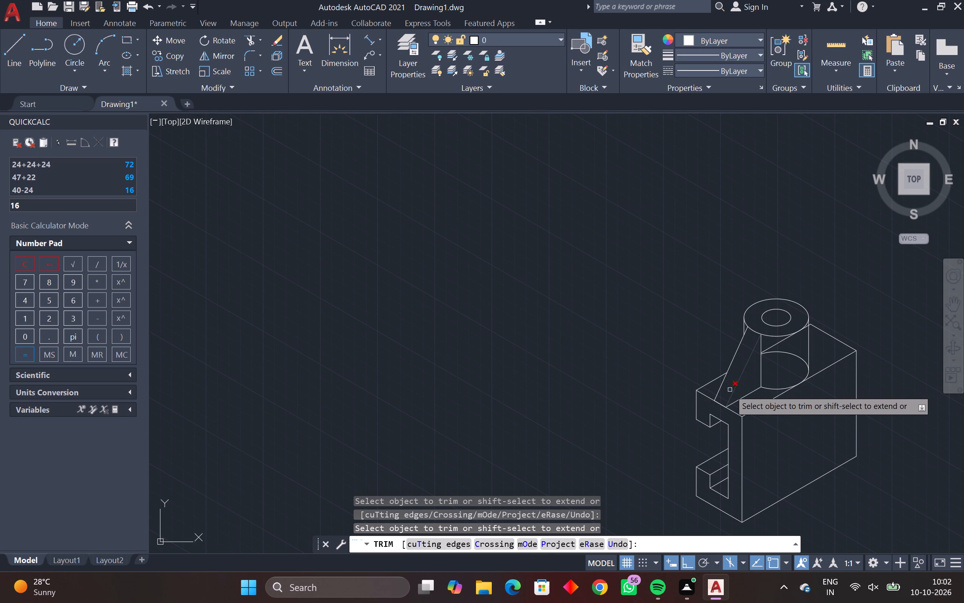
scroll(793, 365, up, 3)
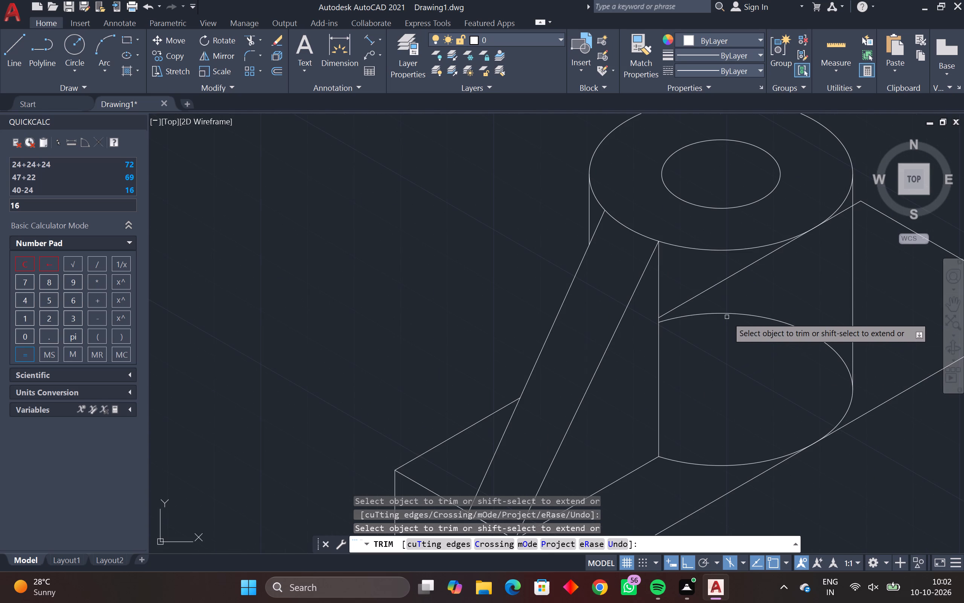
click(742, 314)
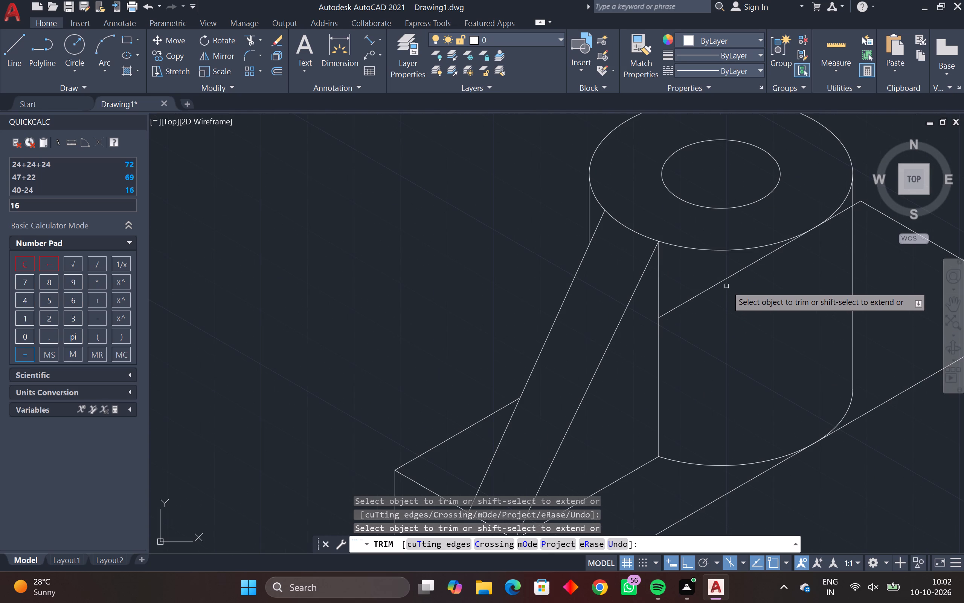
click(724, 282)
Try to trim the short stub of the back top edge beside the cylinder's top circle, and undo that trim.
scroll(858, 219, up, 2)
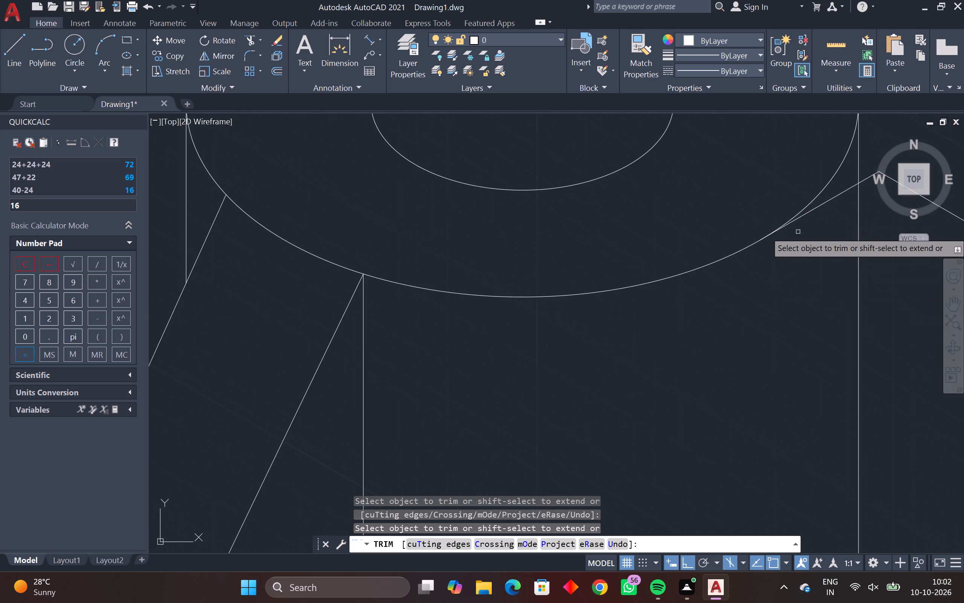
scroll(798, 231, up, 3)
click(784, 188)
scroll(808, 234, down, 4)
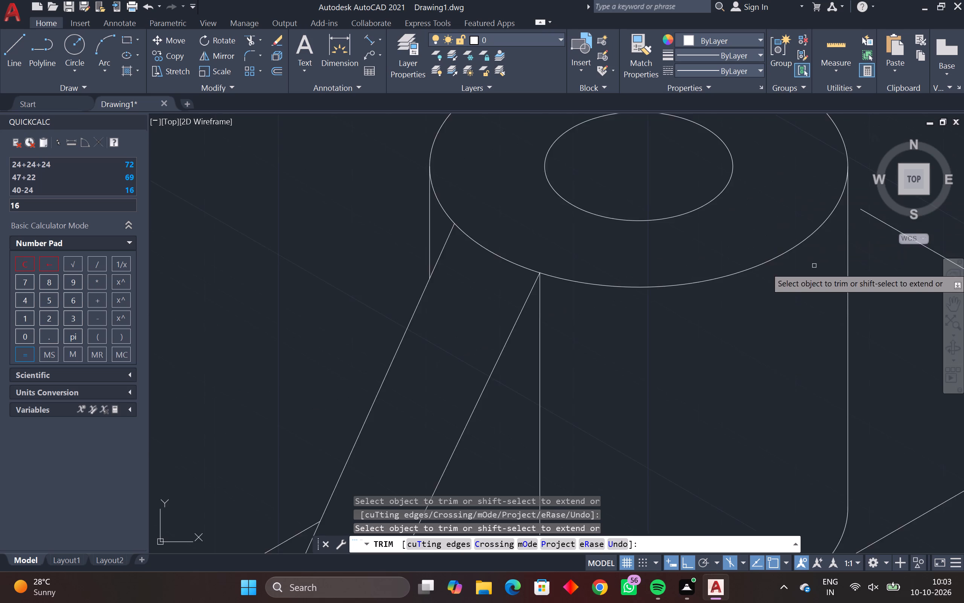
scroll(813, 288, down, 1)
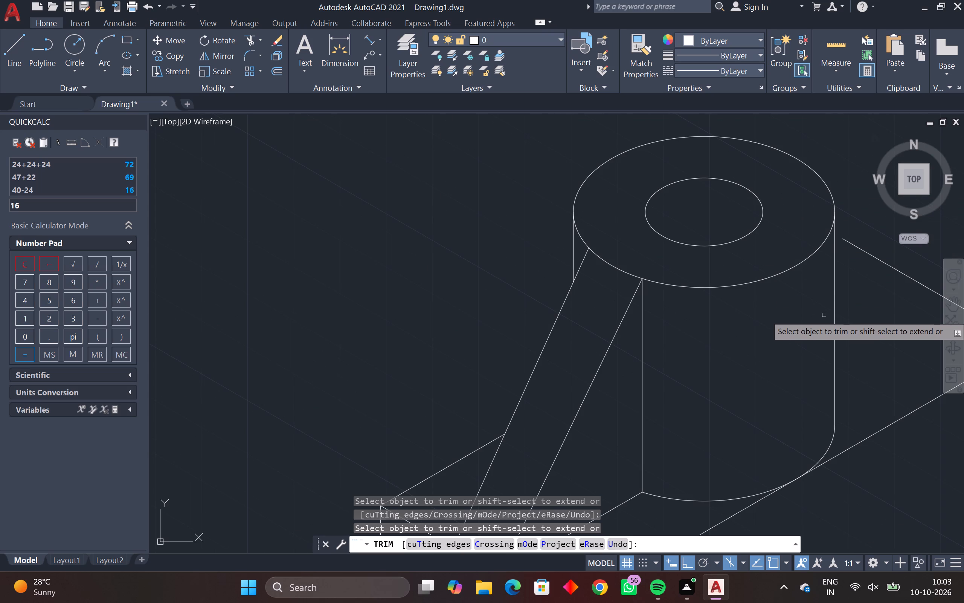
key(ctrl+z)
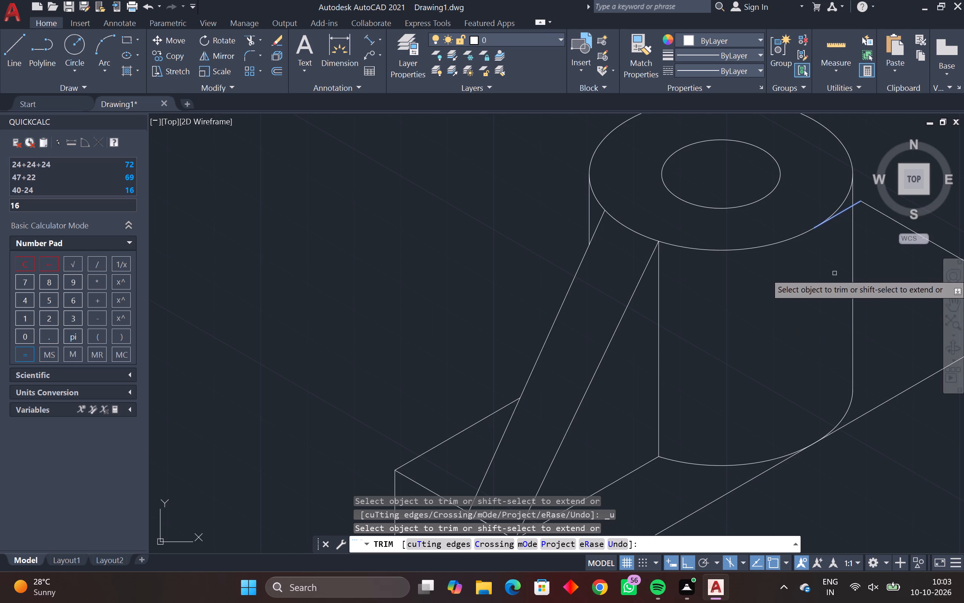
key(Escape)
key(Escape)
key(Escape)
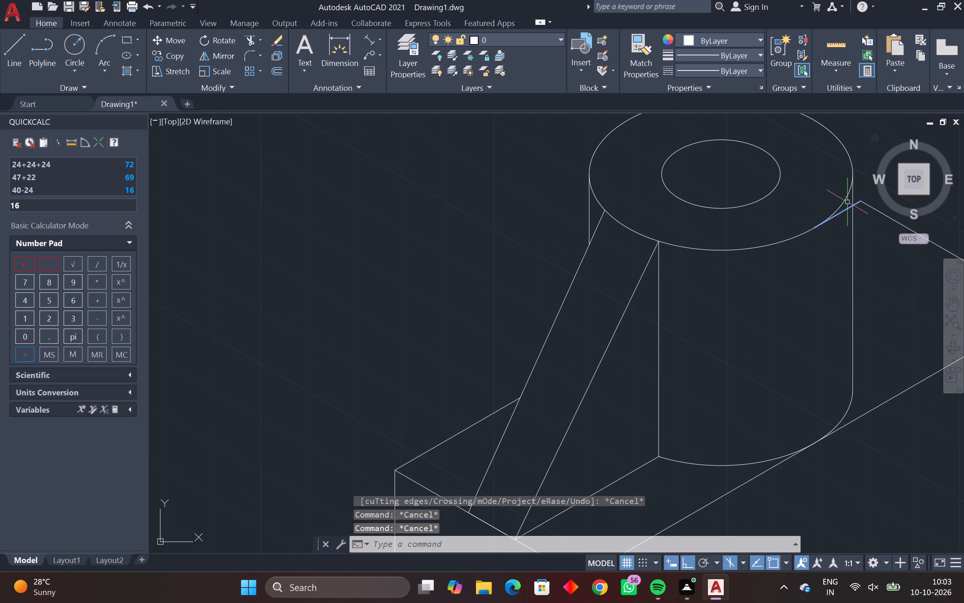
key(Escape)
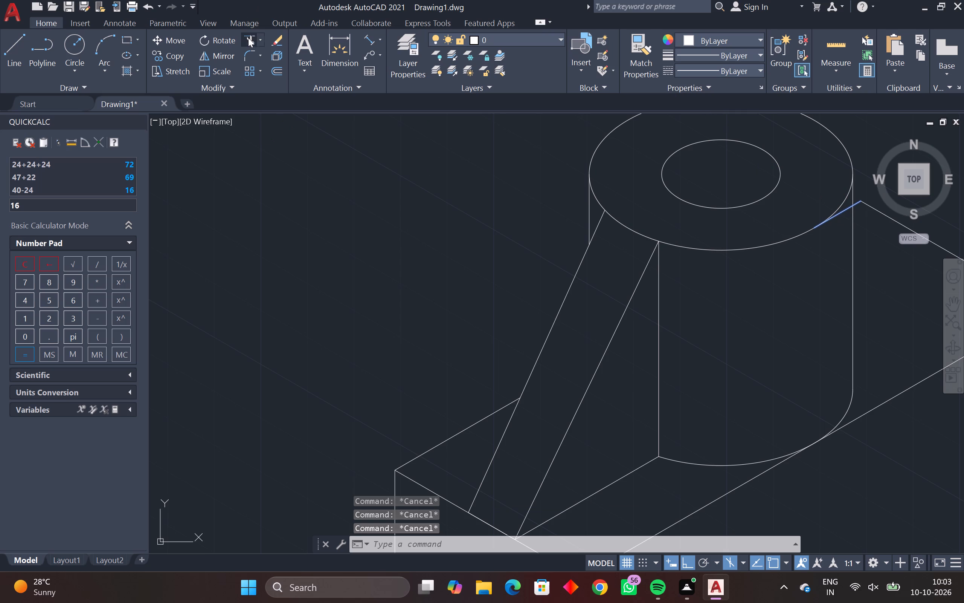
Trim the remaining stub of the back top edge between the cylinder's top circle and the block's rear corner.
click(248, 38)
scroll(825, 240, up, 2)
scroll(842, 197, up, 2)
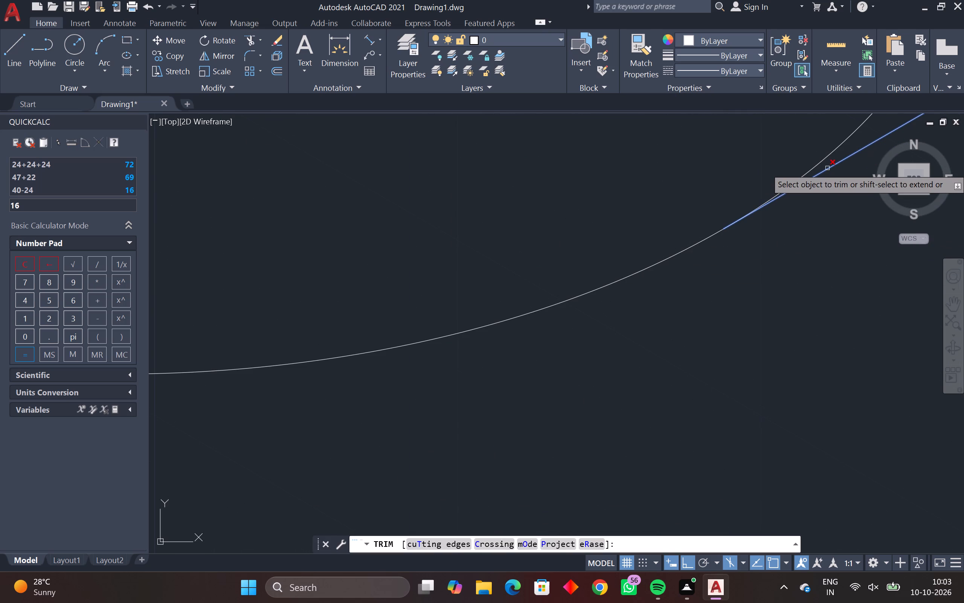
click(828, 168)
scroll(844, 216, down, 4)
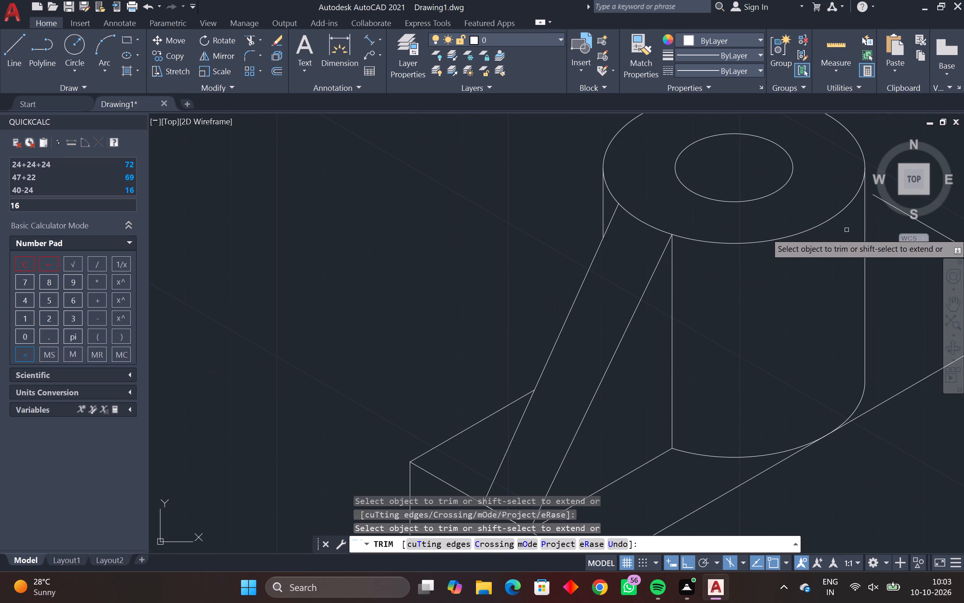
key(Escape)
key(Escape)
key(Escape)
scroll(875, 273, down, 1)
middle_drag(876, 281, 787, 378)
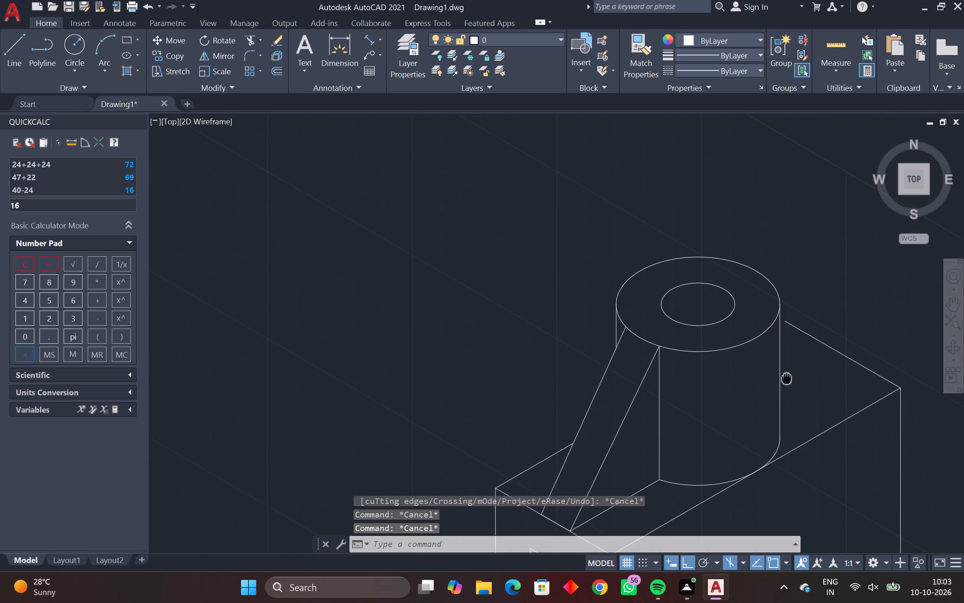
middle_drag(787, 378, 749, 339)
key(Escape)
key(Escape)
Check the length of the block's far top end edge with an aligned dimension, without placing the dimension.
click(369, 38)
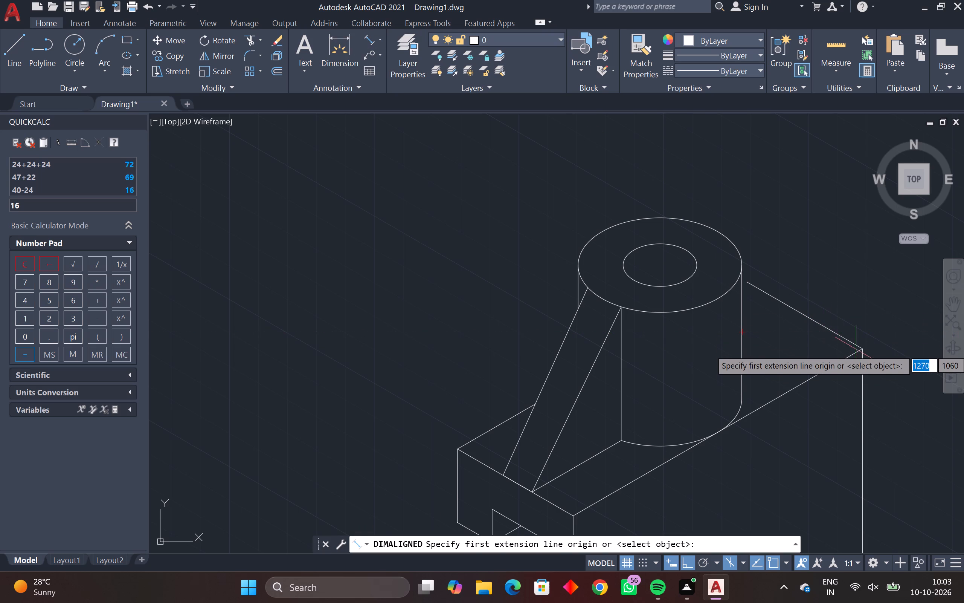
click(861, 349)
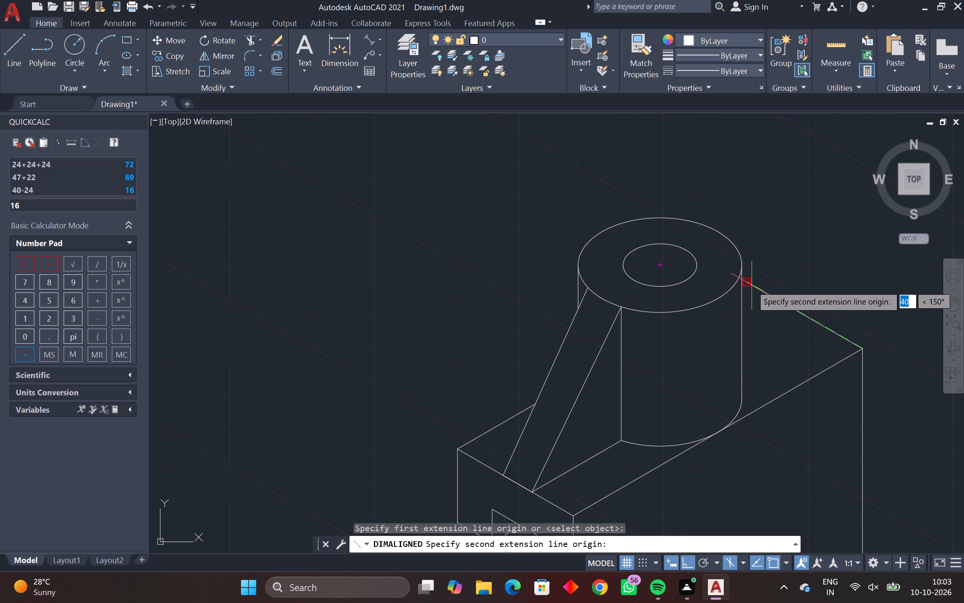
click(746, 285)
key(Escape)
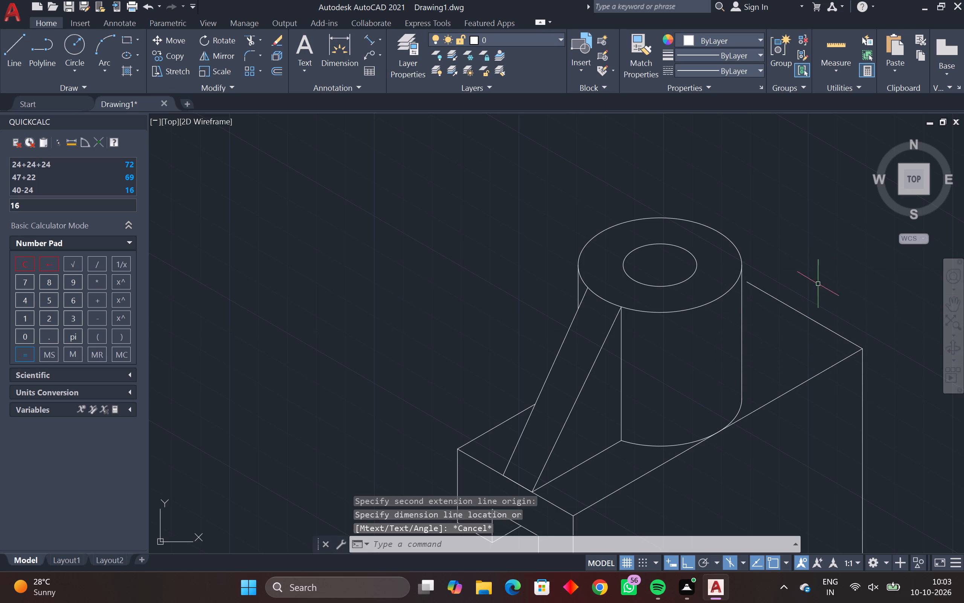
On the top isoplane, redraw the back top edge from the block's rear corner at 210° into the cylinder's outline.
key(l)
key(space)
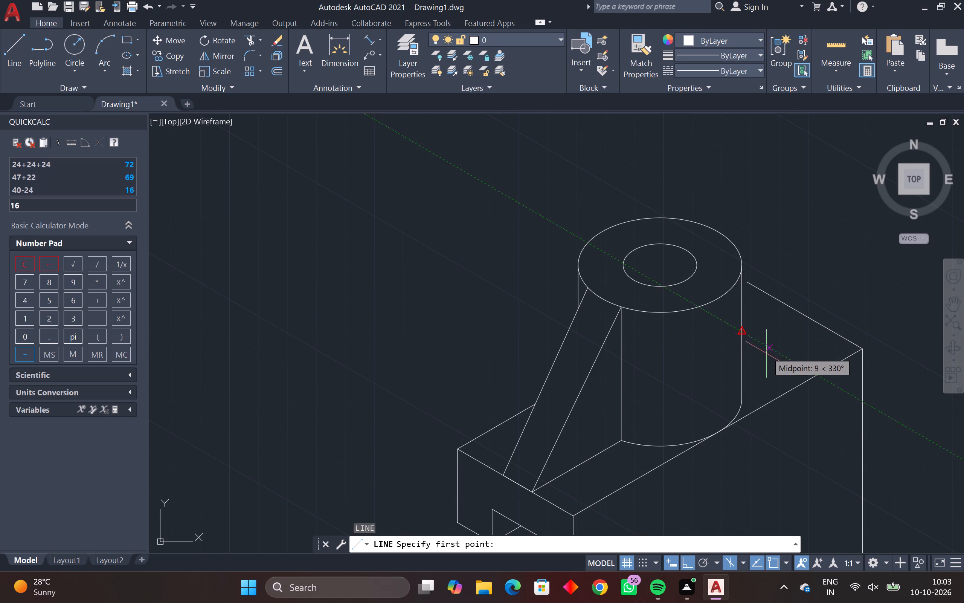
click(747, 280)
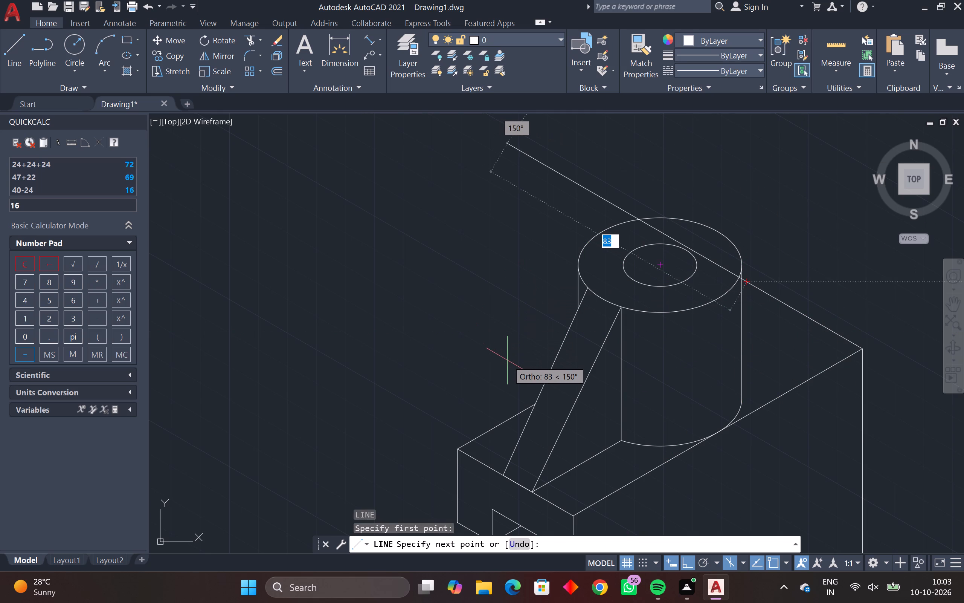
key(F5)
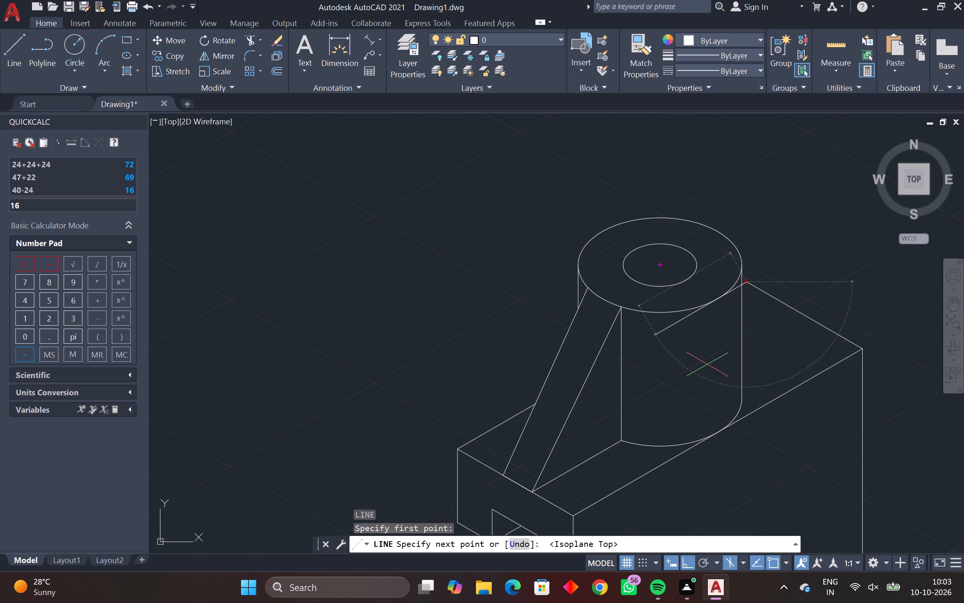
click(707, 364)
key(Escape)
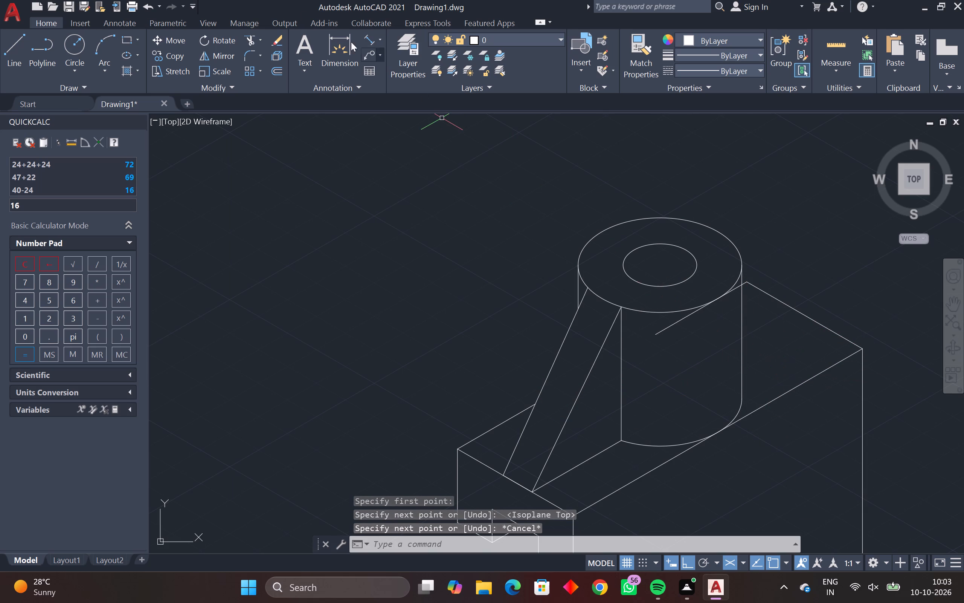
Trim the redrawn back top edge where it runs behind the cylinder, both below and inside its top circle.
click(250, 41)
scroll(695, 314, up, 1)
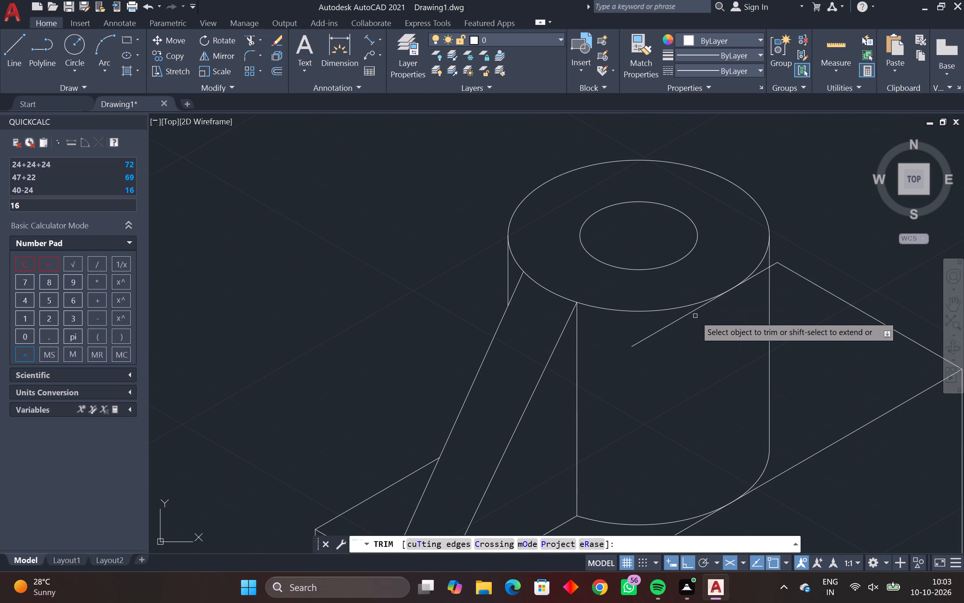
click(686, 316)
scroll(766, 284, up, 2)
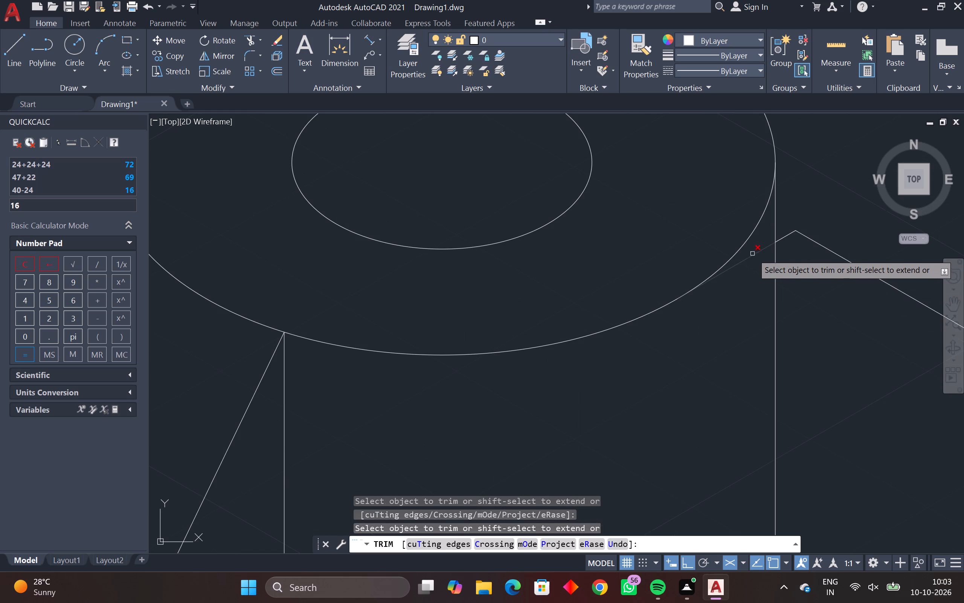
click(752, 254)
scroll(748, 291, down, 3)
key(Escape)
key(Escape)
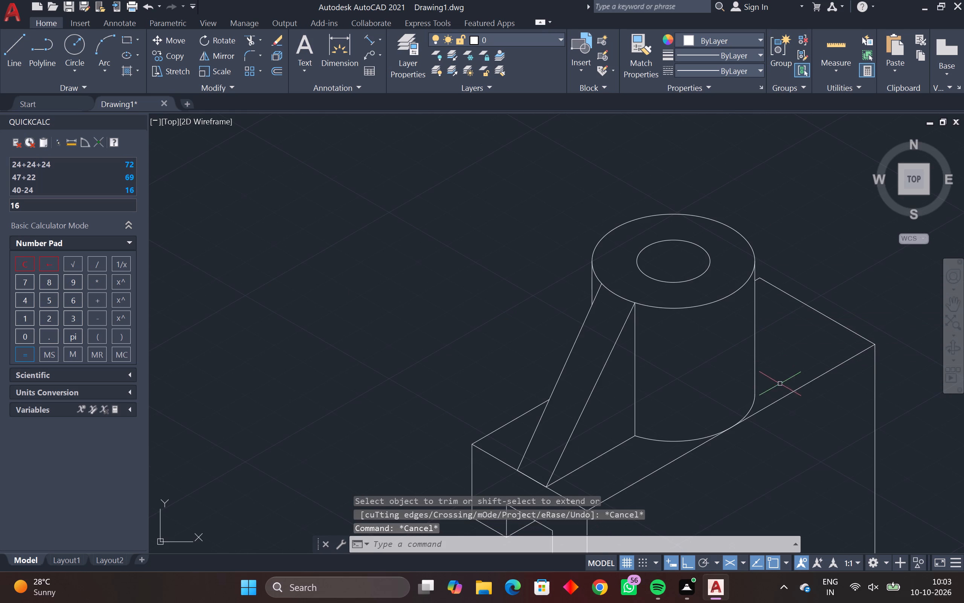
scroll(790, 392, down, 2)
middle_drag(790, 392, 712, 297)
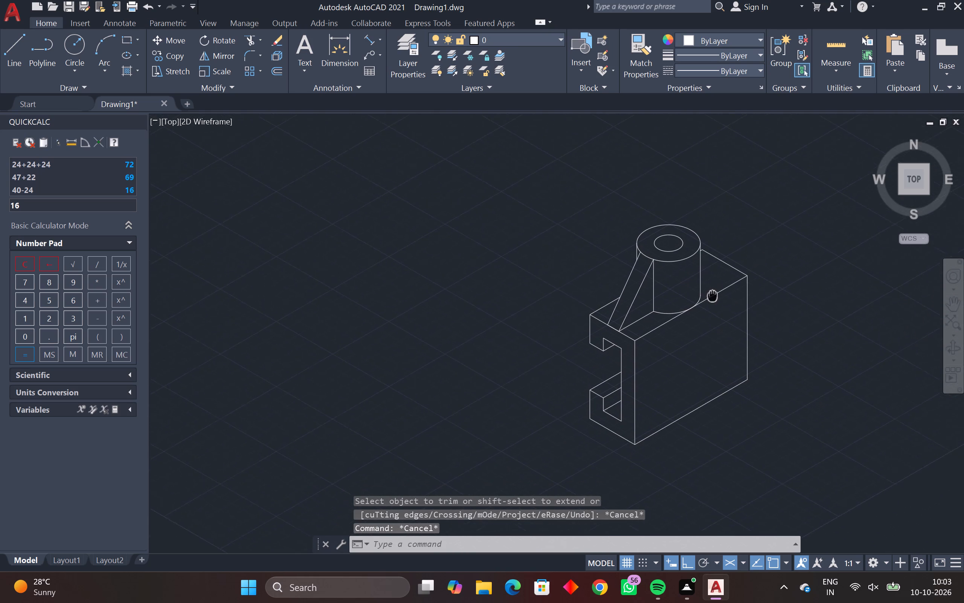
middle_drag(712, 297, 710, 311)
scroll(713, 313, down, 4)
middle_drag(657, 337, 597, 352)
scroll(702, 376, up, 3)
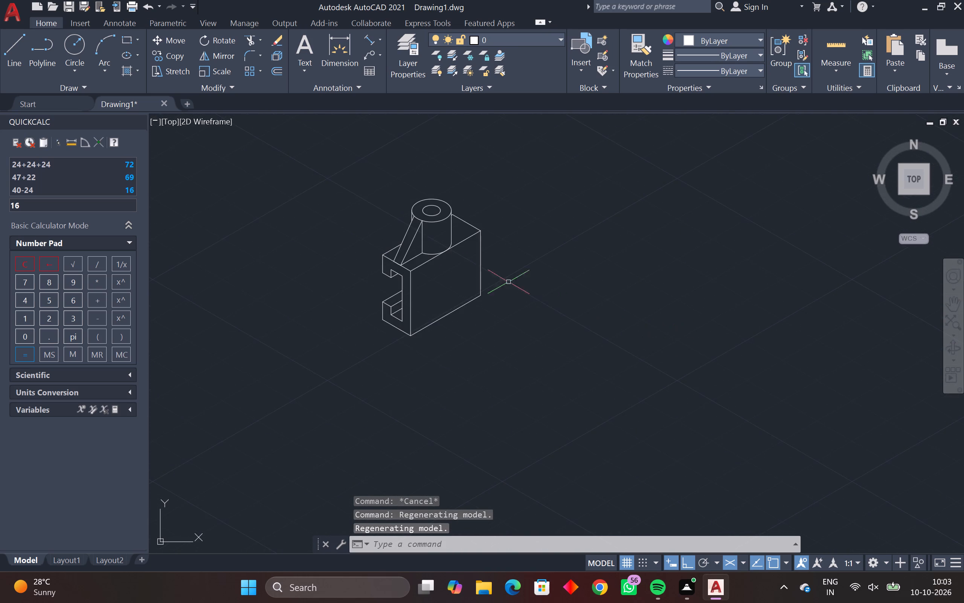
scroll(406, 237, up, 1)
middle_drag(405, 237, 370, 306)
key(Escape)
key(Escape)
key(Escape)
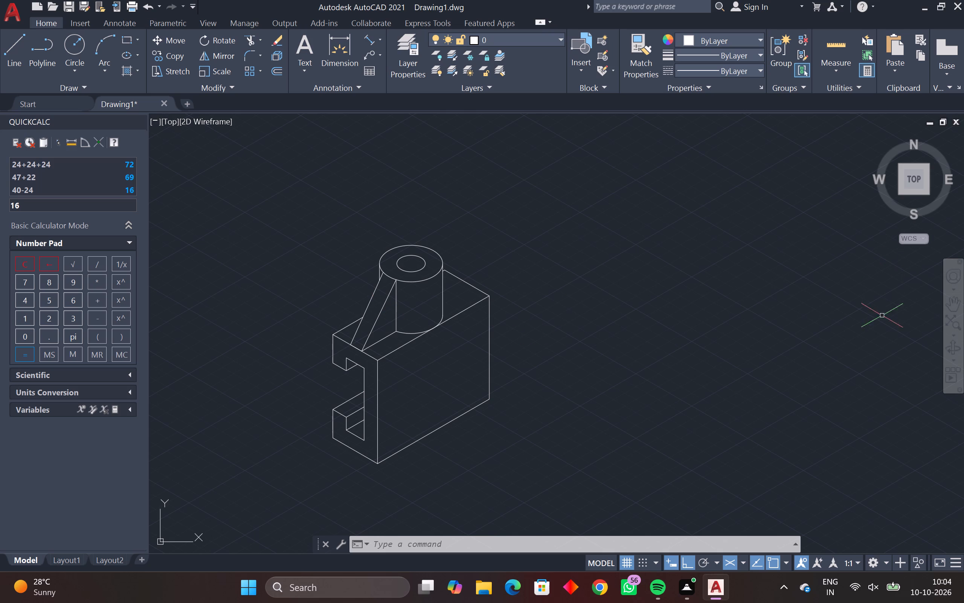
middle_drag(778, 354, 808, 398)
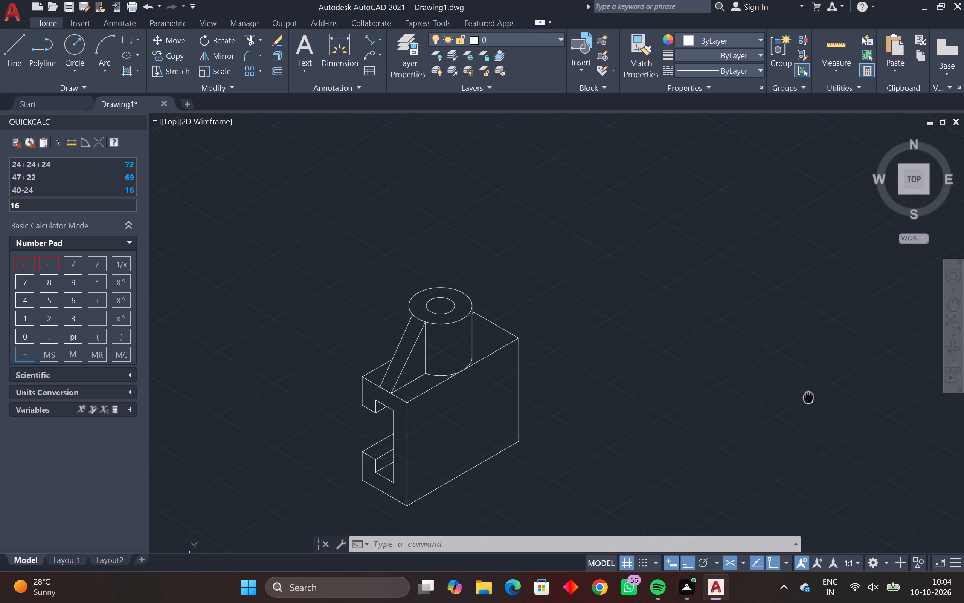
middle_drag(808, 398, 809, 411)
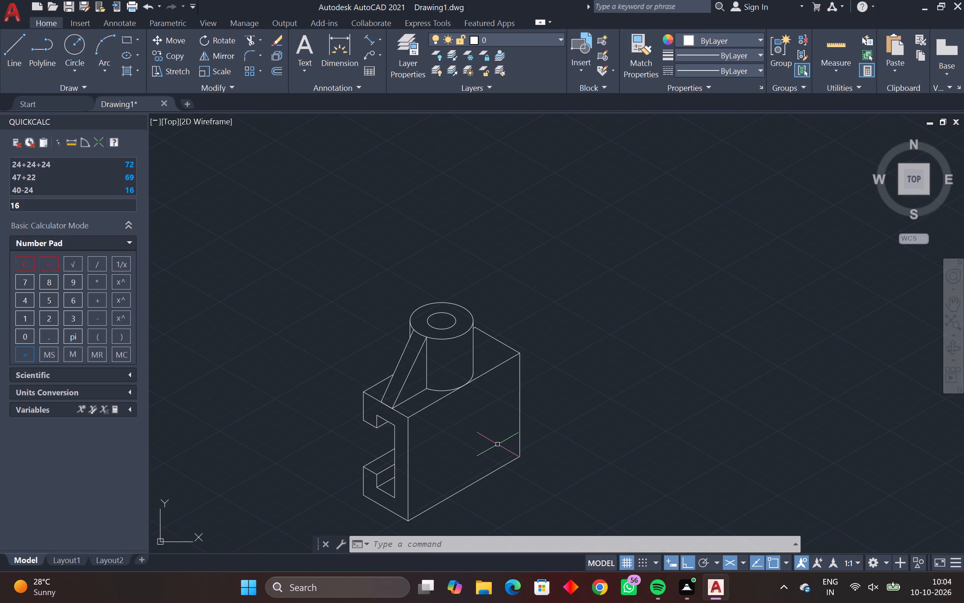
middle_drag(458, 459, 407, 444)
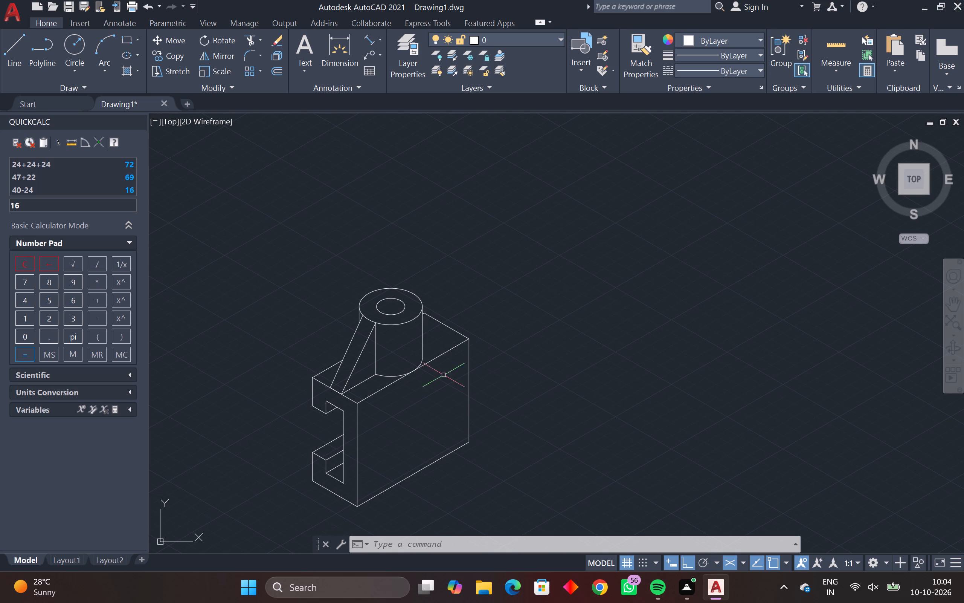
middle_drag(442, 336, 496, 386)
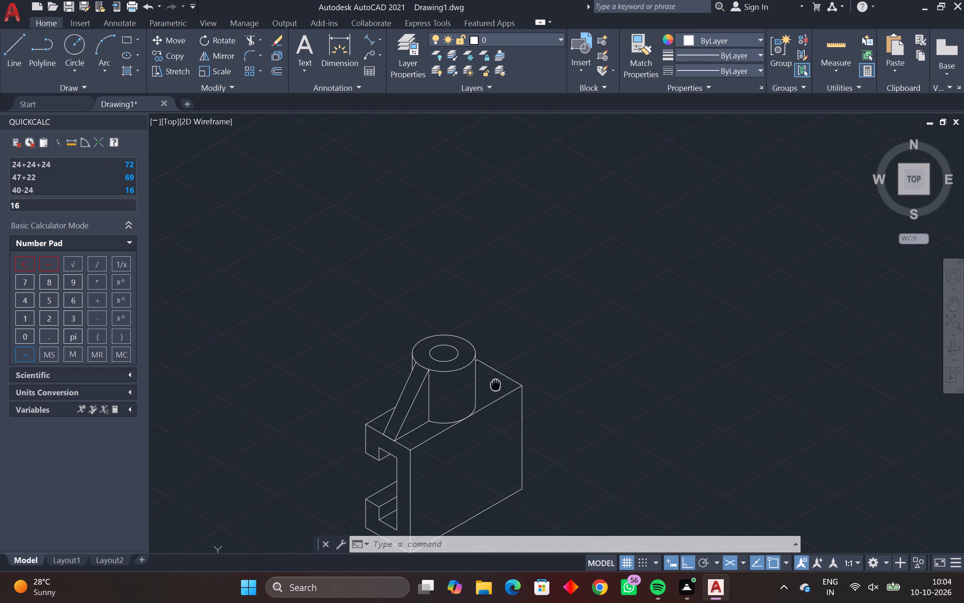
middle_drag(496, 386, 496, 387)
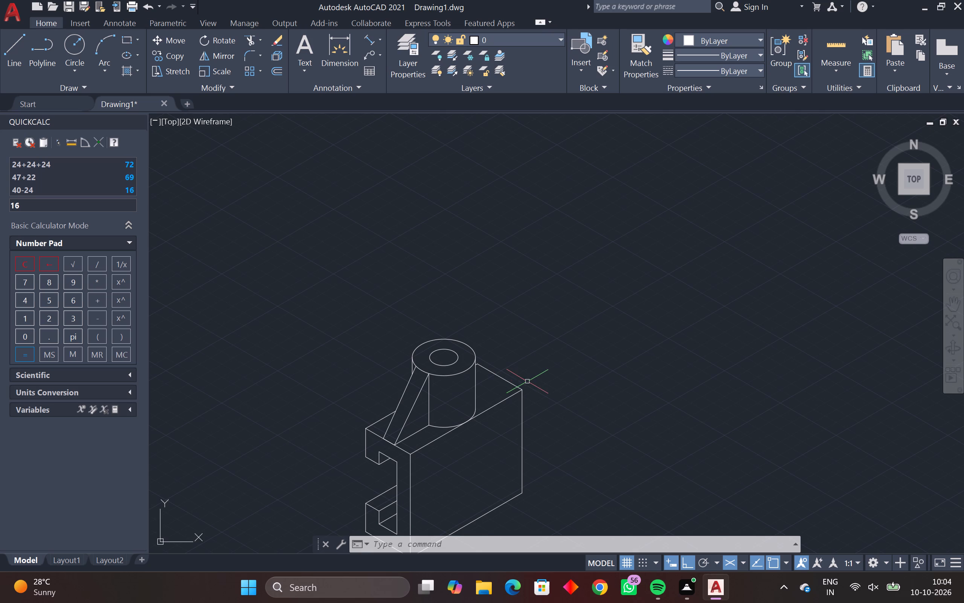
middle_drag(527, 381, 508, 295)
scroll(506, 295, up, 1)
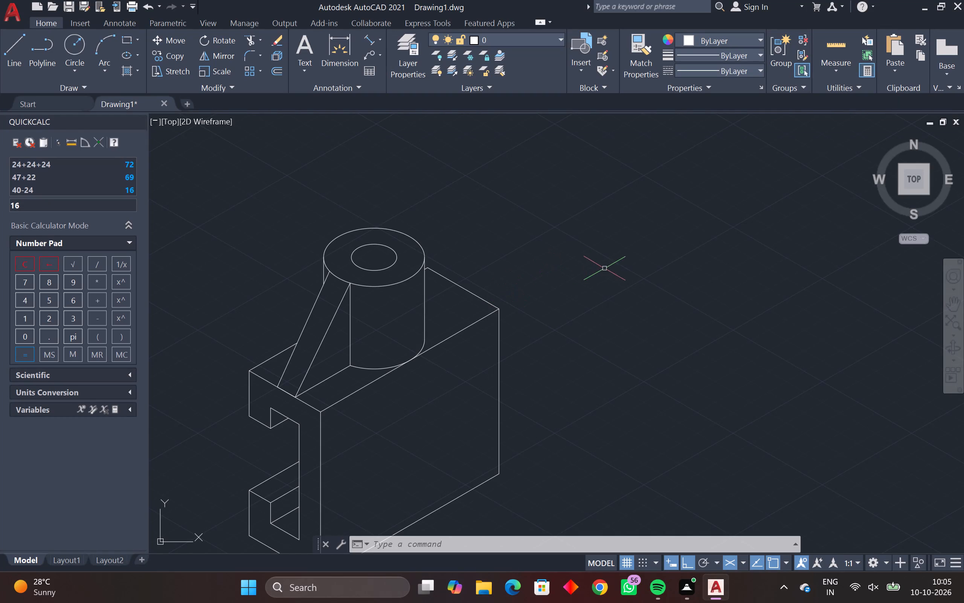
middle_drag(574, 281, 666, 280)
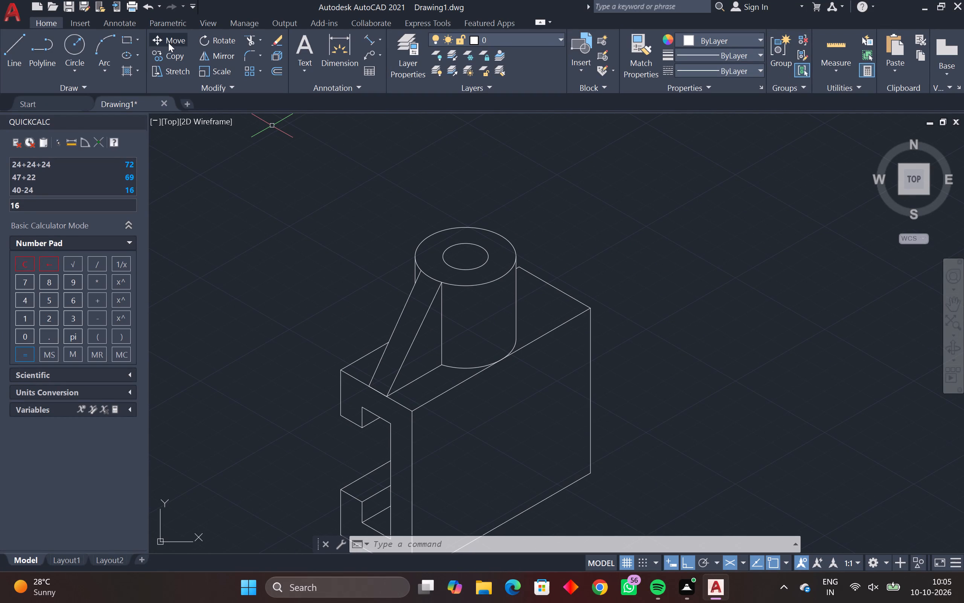
On the top isoplane, draw a 20-unit line at 330° from the block's far top corner, continuing its top end edge outward.
text(L)
key(space)
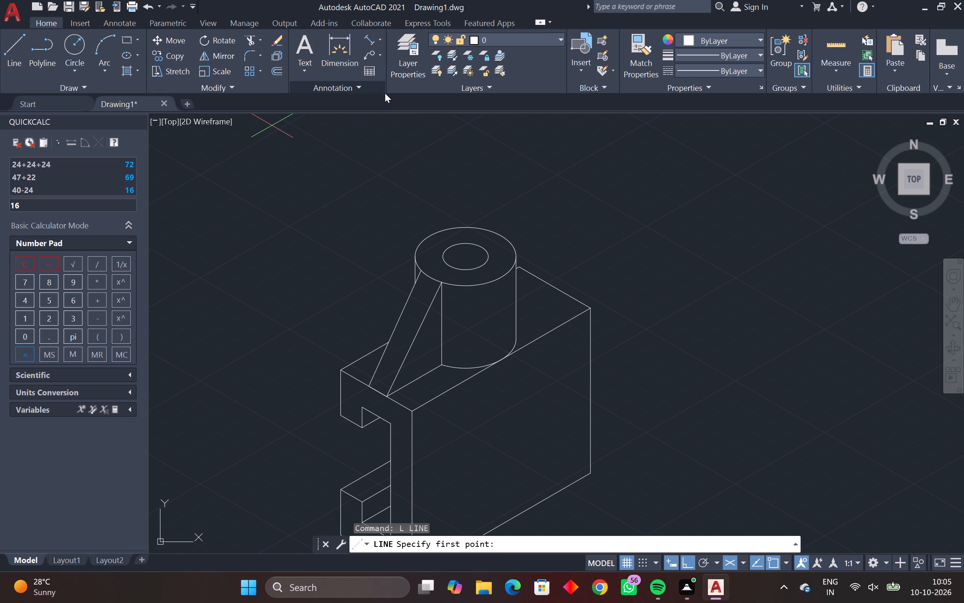
middle_drag(530, 298, 412, 273)
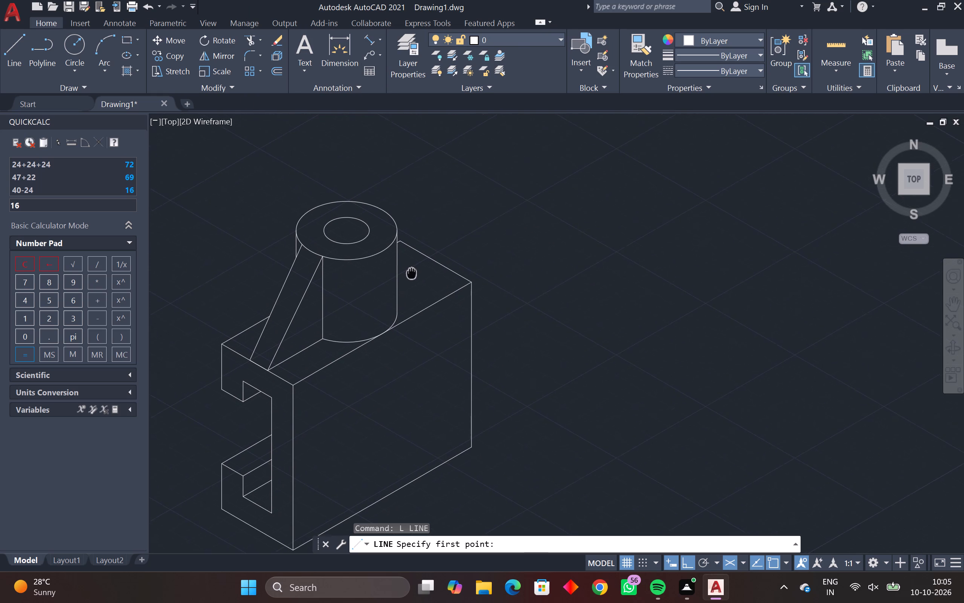
middle_drag(412, 273, 413, 274)
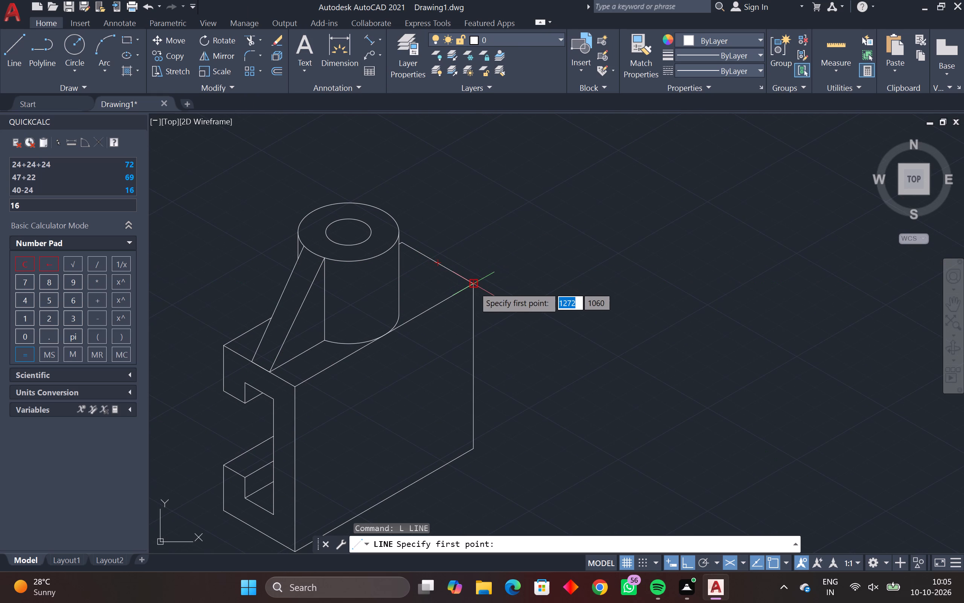
click(475, 287)
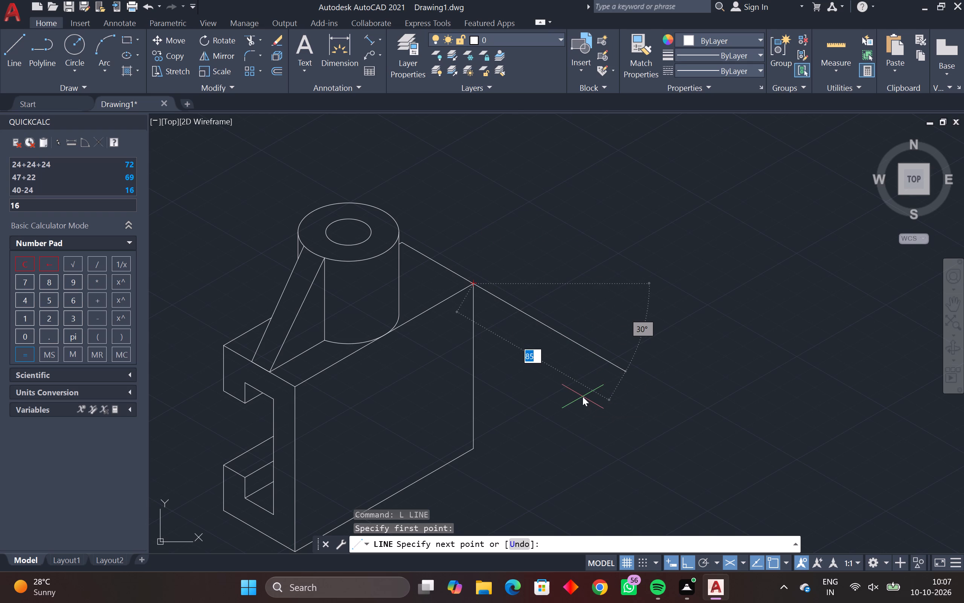
key(2)
key(0)
key(Return)
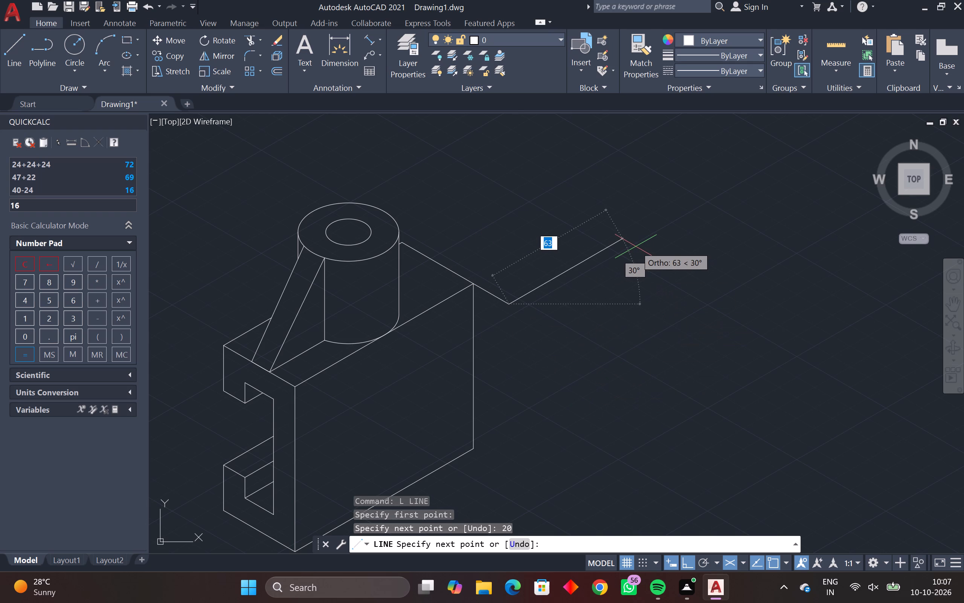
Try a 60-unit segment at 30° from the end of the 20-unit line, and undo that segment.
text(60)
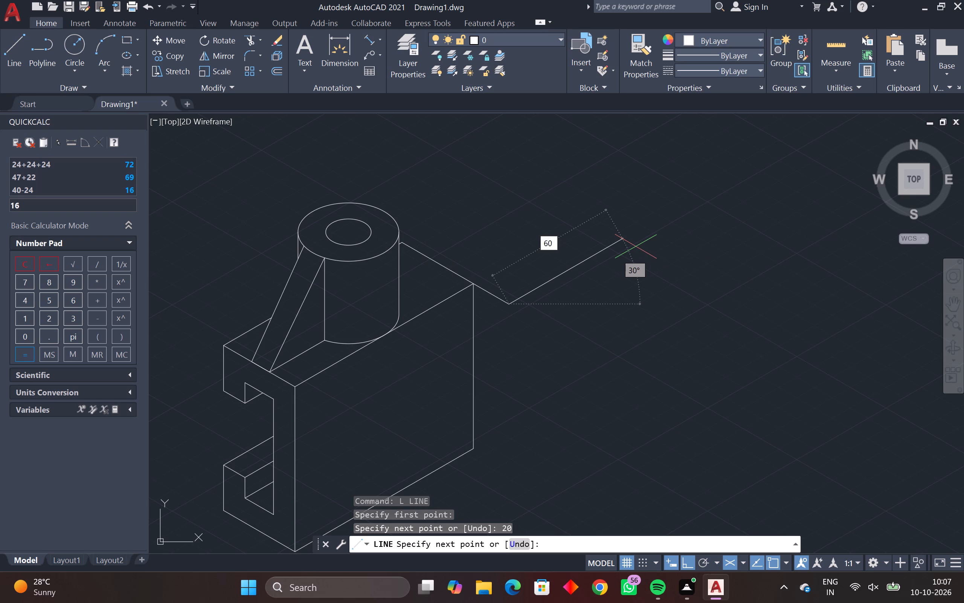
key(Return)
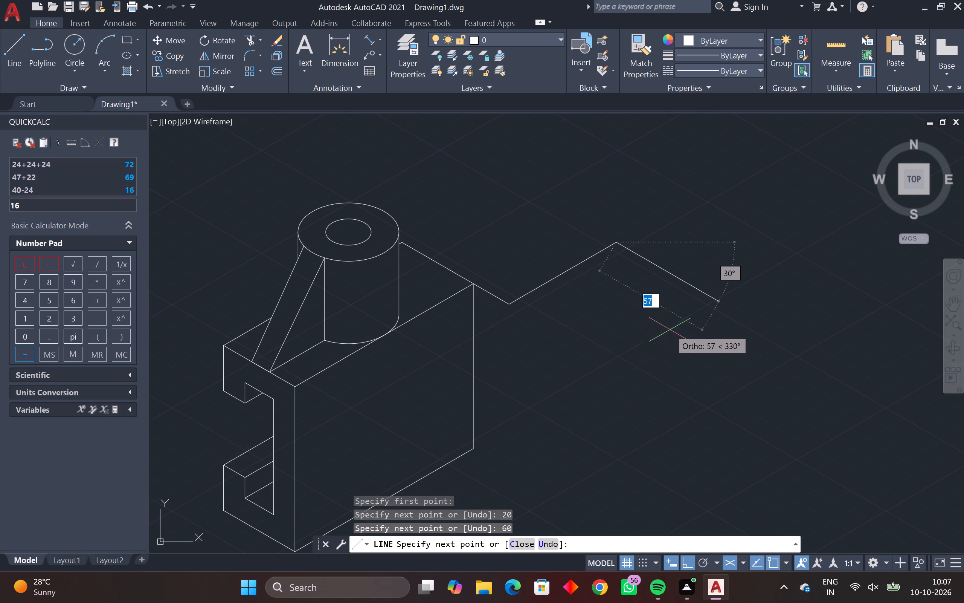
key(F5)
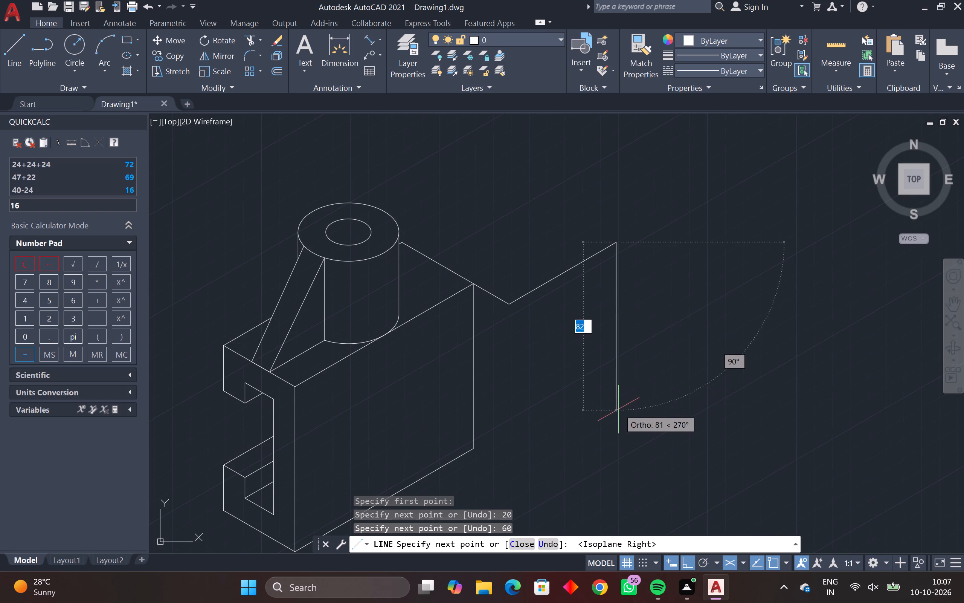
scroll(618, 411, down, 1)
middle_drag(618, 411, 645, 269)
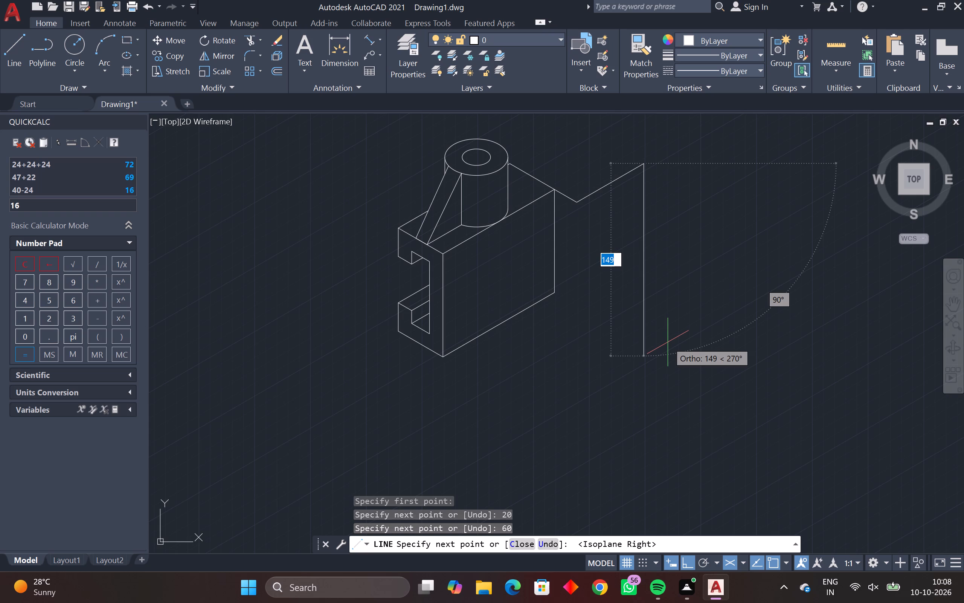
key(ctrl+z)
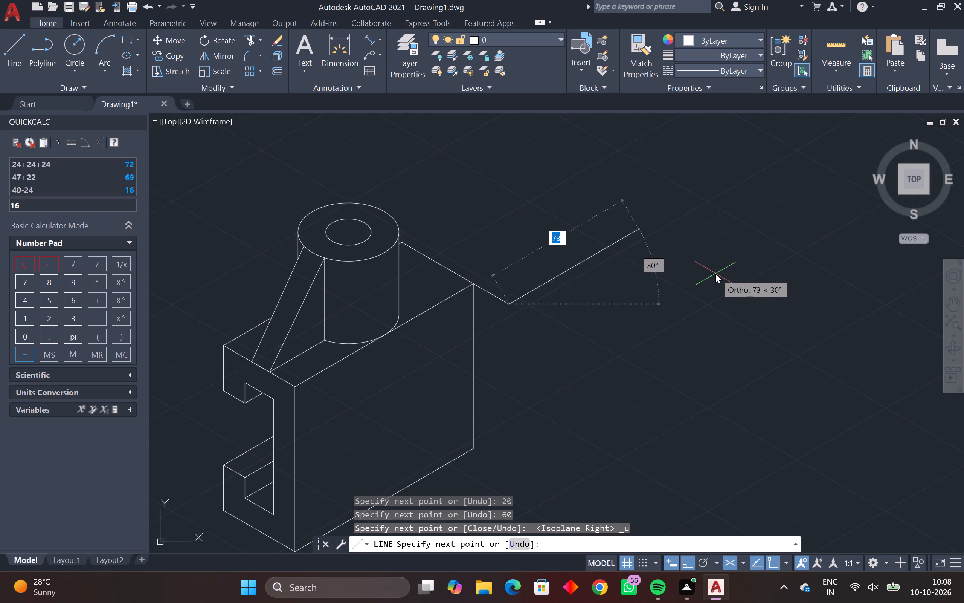
From the 20-unit line's end, draw a closed upright face: 50 at 30°, 80 down on the right isoplane, then back to the start.
key(5)
key(0)
key(Return)
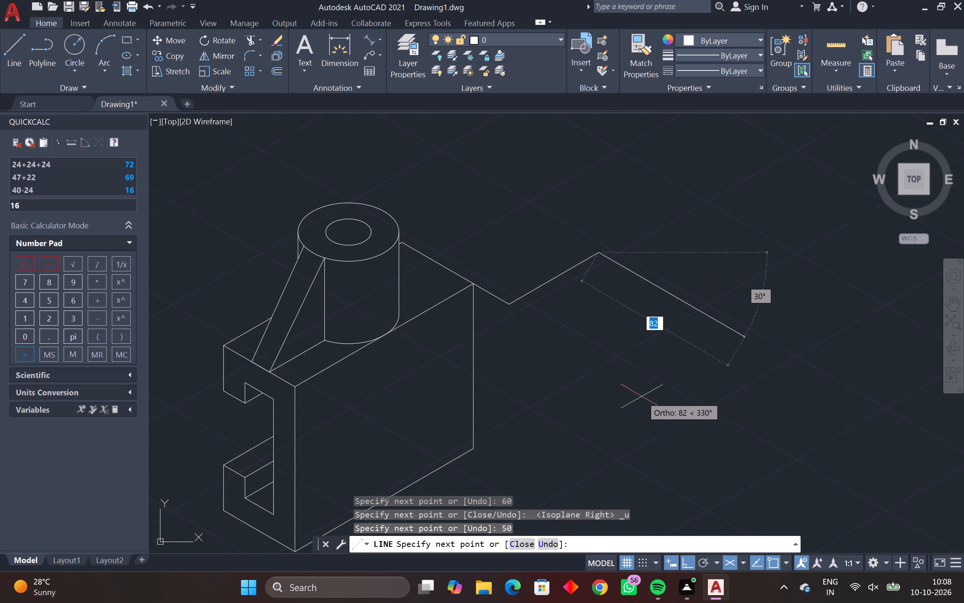
key(F5)
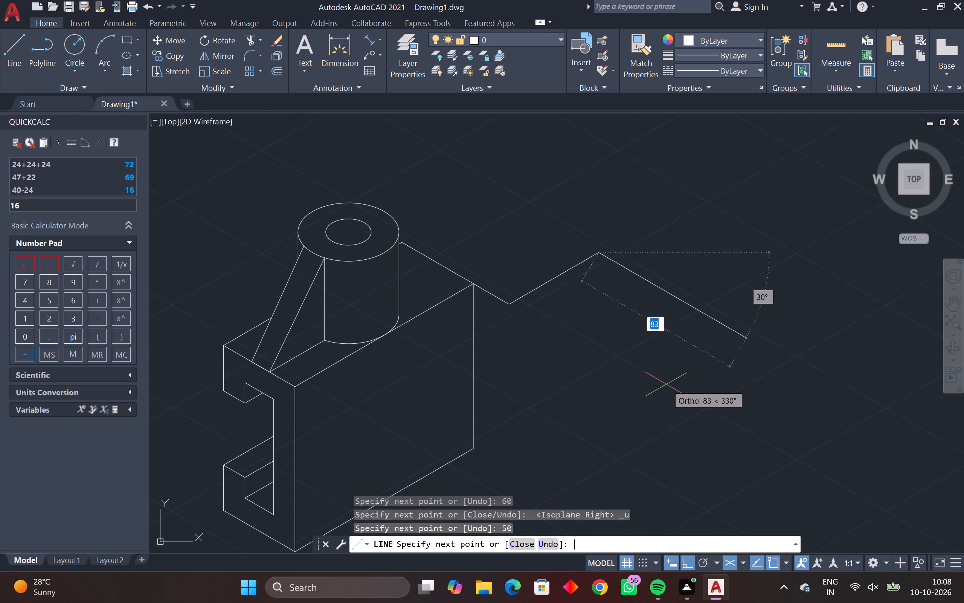
scroll(590, 410, down, 1)
middle_drag(590, 410, 607, 380)
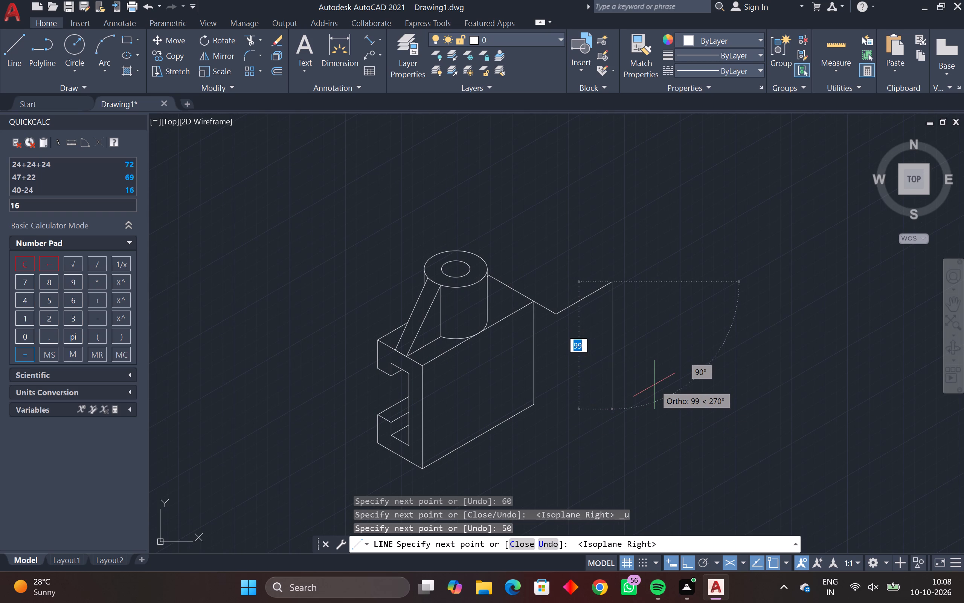
text(80)
key(Return)
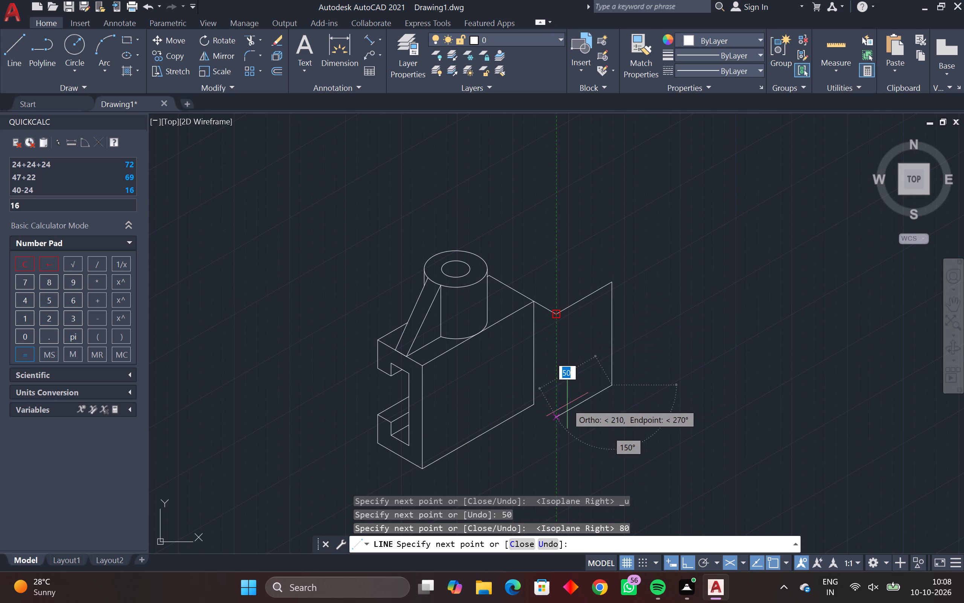
click(555, 421)
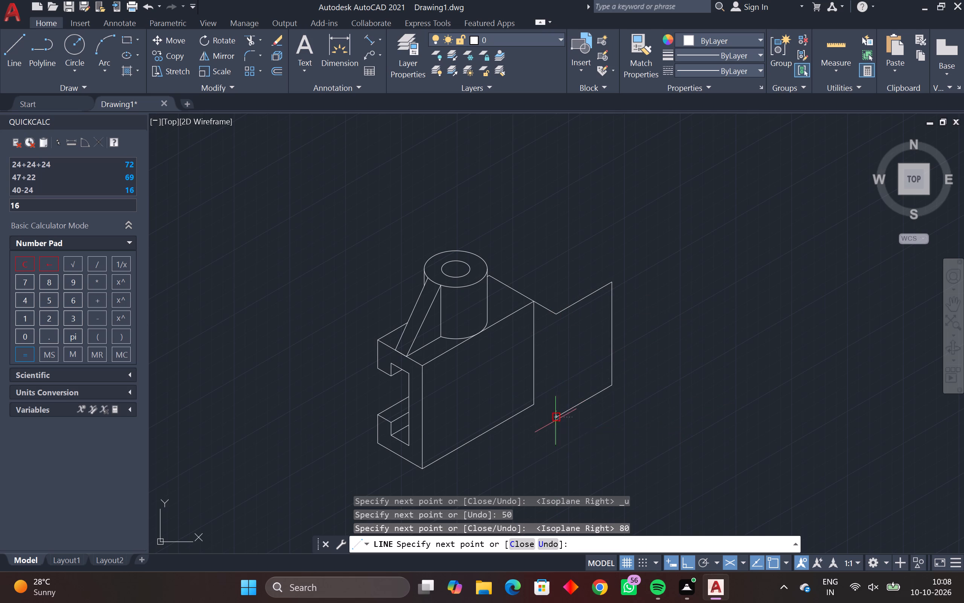
click(559, 311)
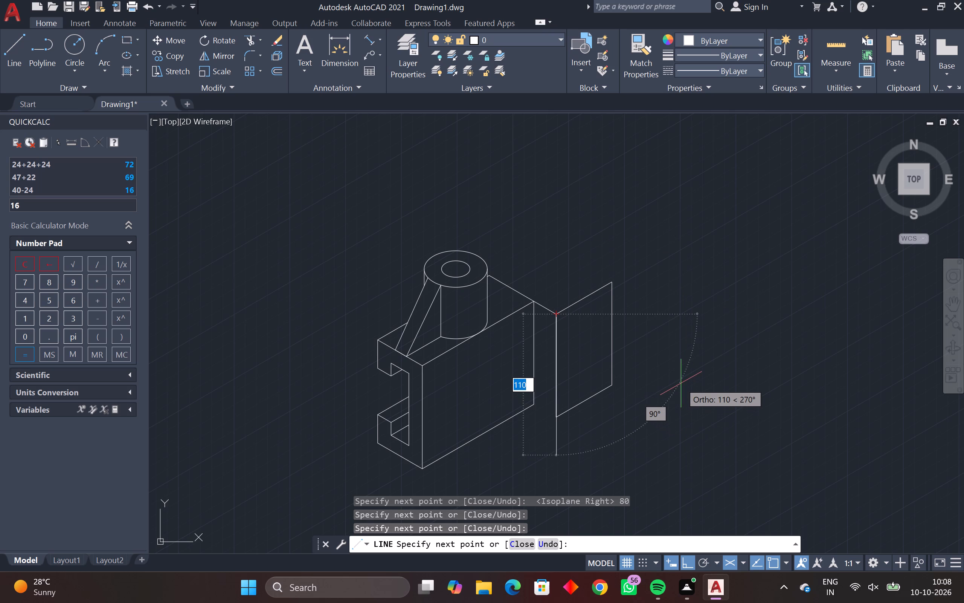
key(Escape)
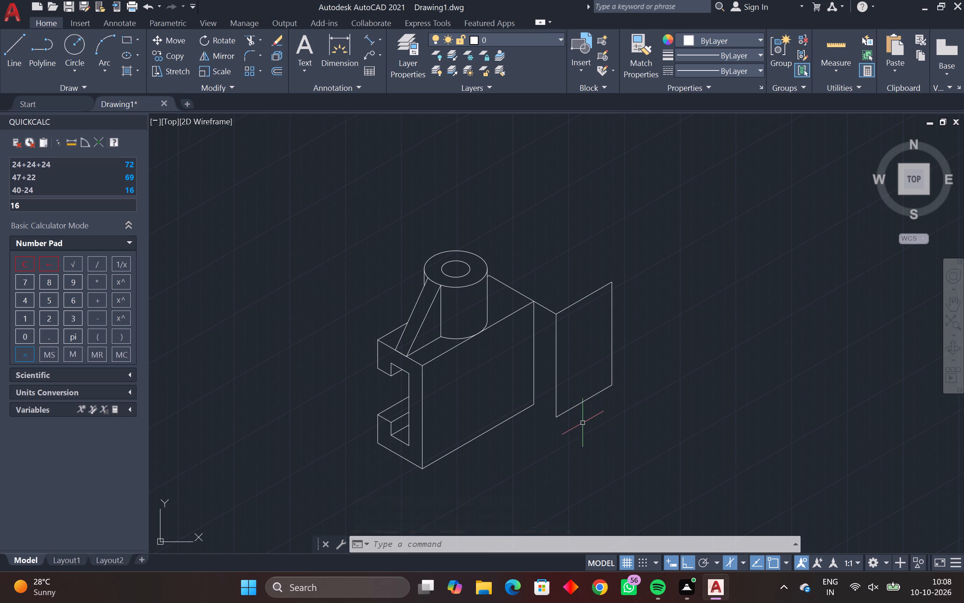
Draw a right-plane isocircle centred on the midpoint of the new face's bottom edge, with radius 25 reaching the edge's endpoint.
scroll(585, 423, up, 2)
middle_drag(587, 422, 614, 454)
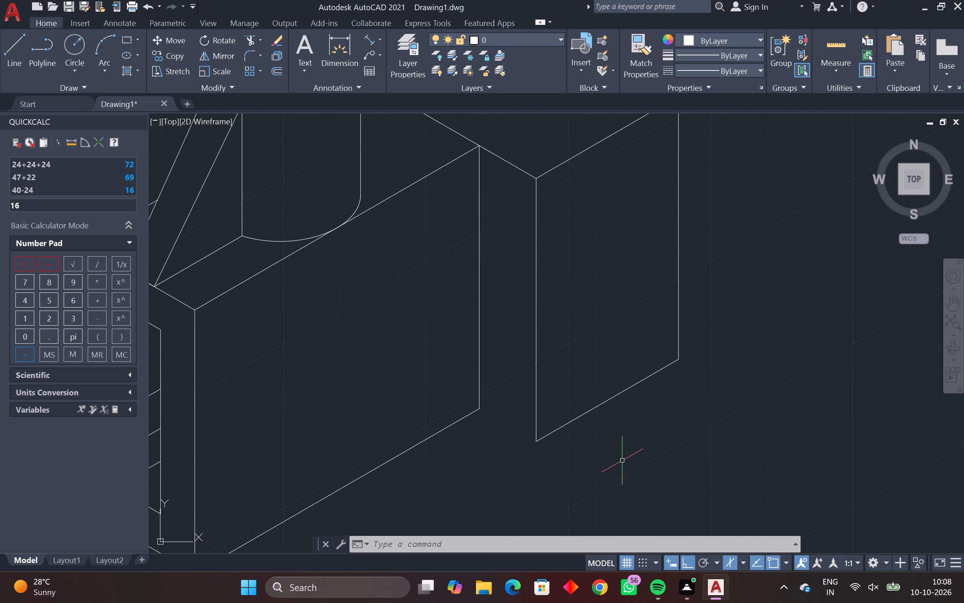
key(e)
key(l)
key(Return)
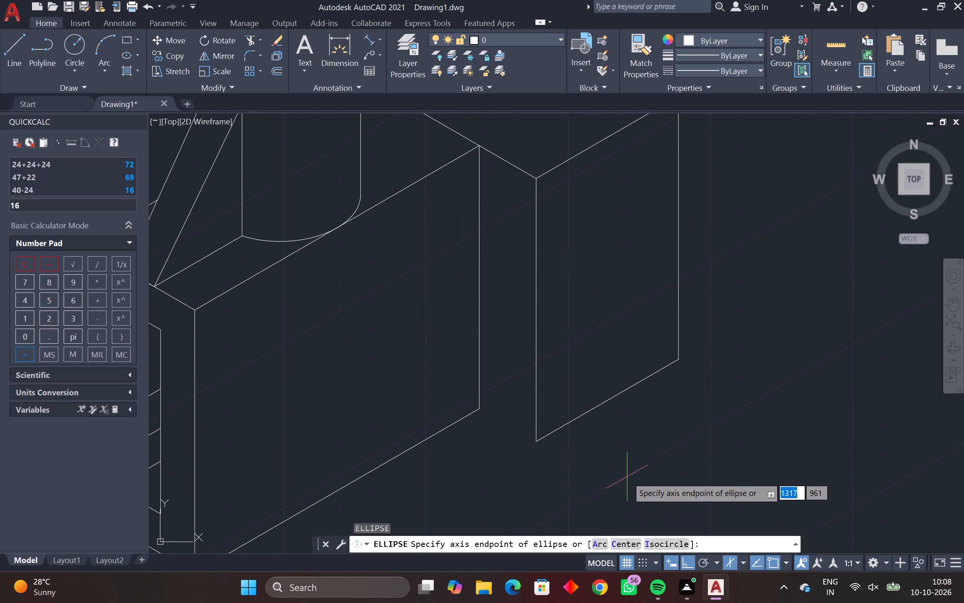
click(667, 542)
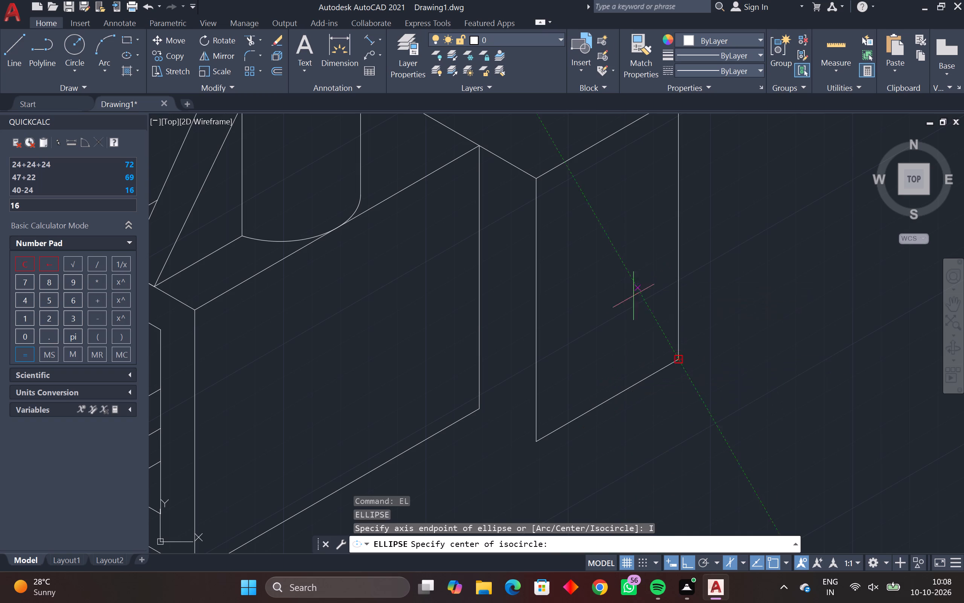
click(609, 399)
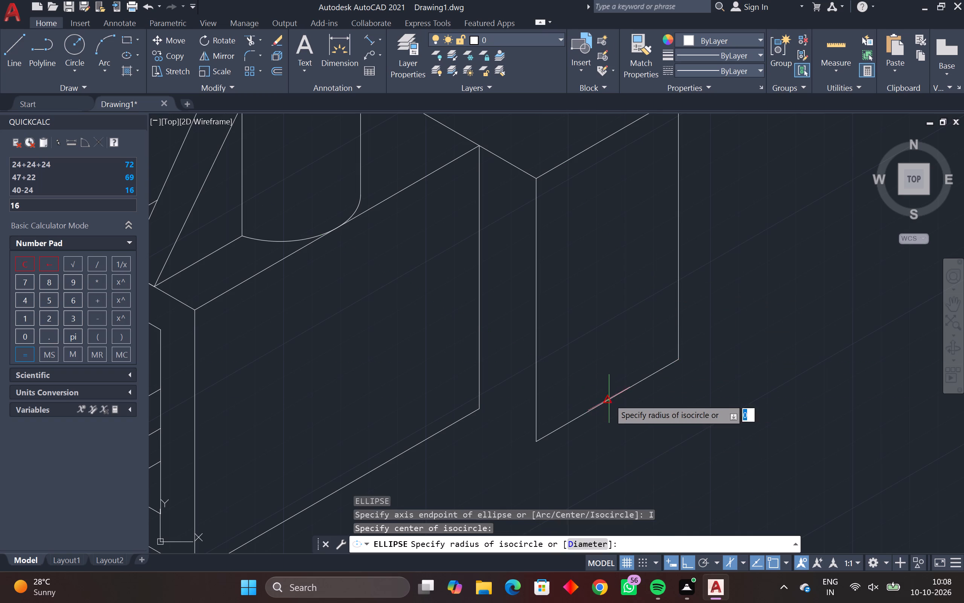
click(537, 441)
middle_drag(627, 301, 626, 368)
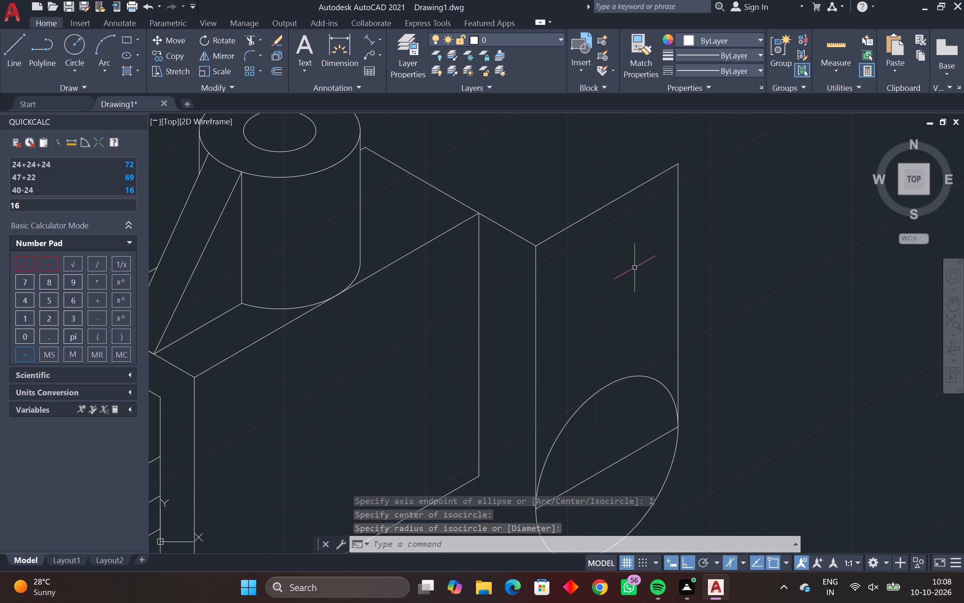
Draw a right-plane isocircle centred on the midpoint of the upright face's top edge, with radius 25 reaching the edge's endpoint.
key(e)
key(l)
key(space)
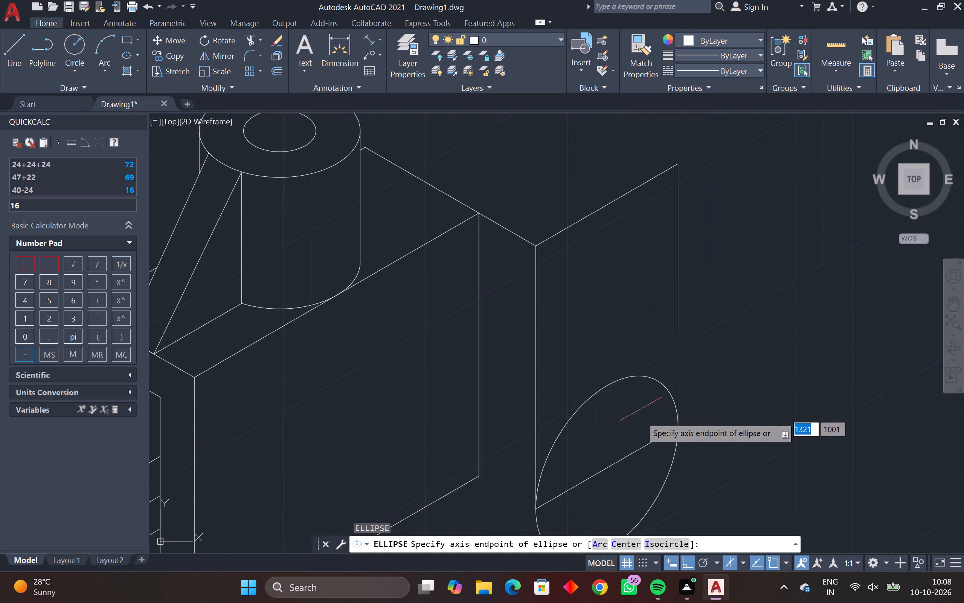
click(659, 544)
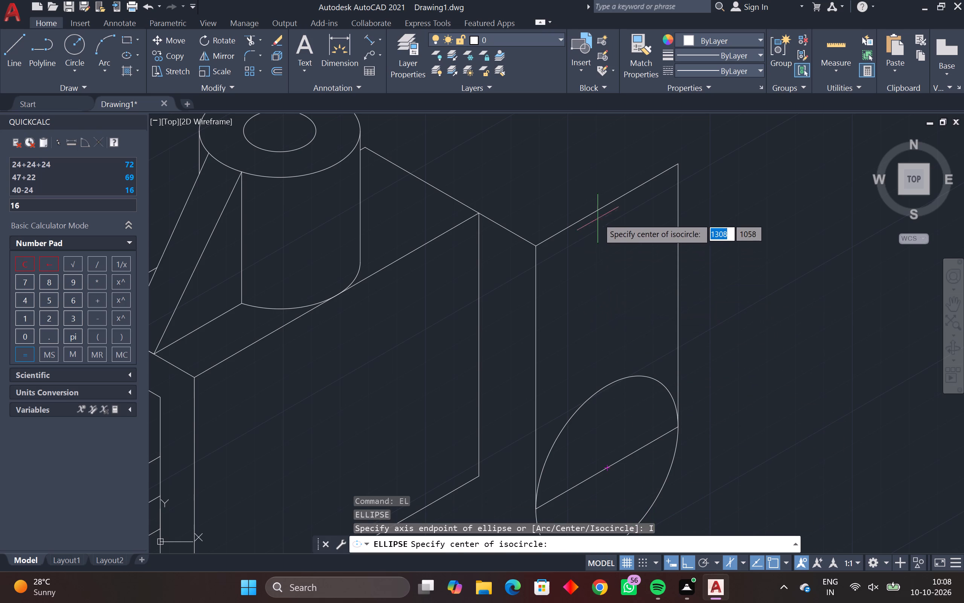
click(609, 201)
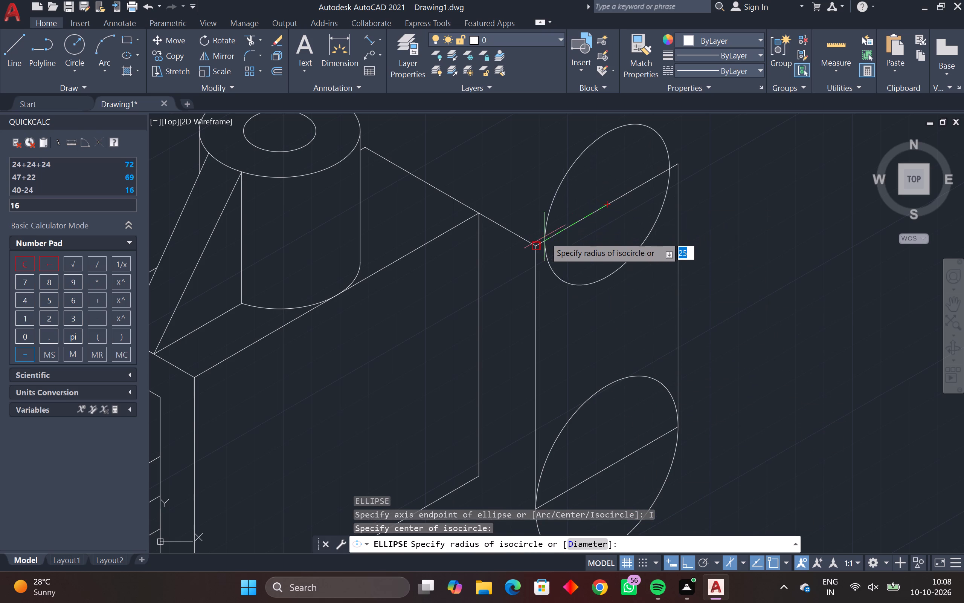
click(539, 244)
middle_drag(651, 352, 705, 334)
scroll(705, 334, down, 2)
middle_drag(682, 326, 653, 357)
scroll(648, 303, up, 3)
middle_drag(654, 290, 631, 293)
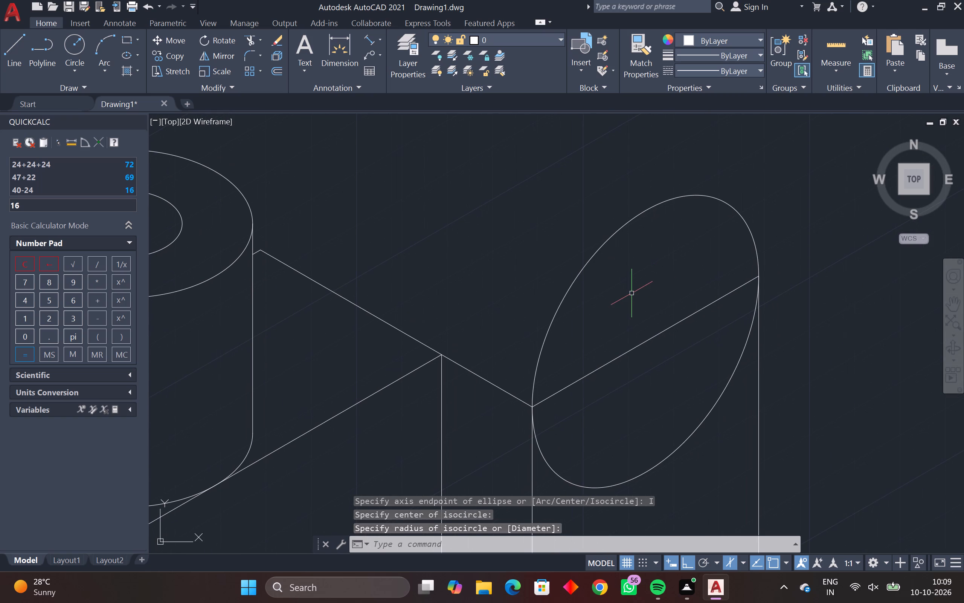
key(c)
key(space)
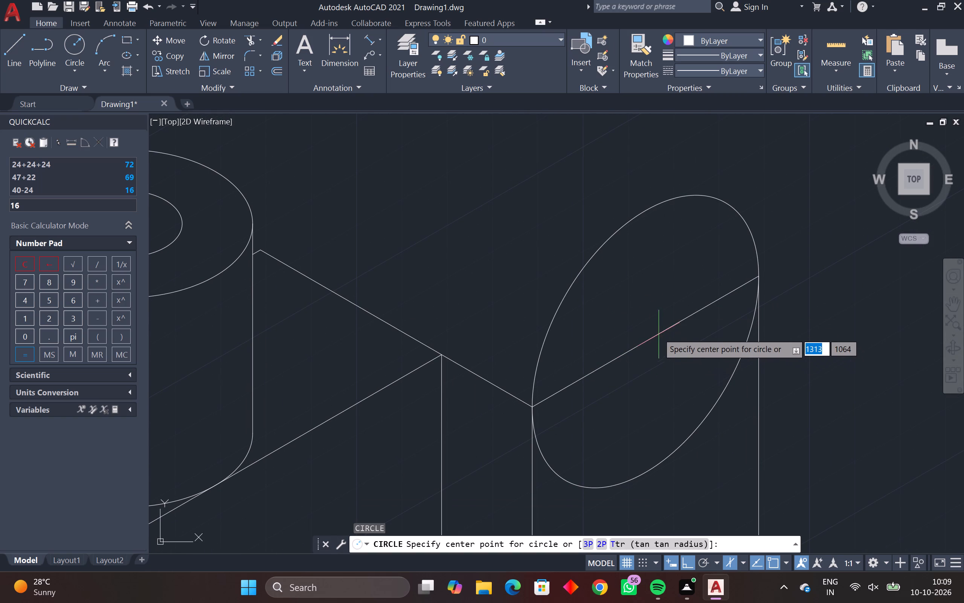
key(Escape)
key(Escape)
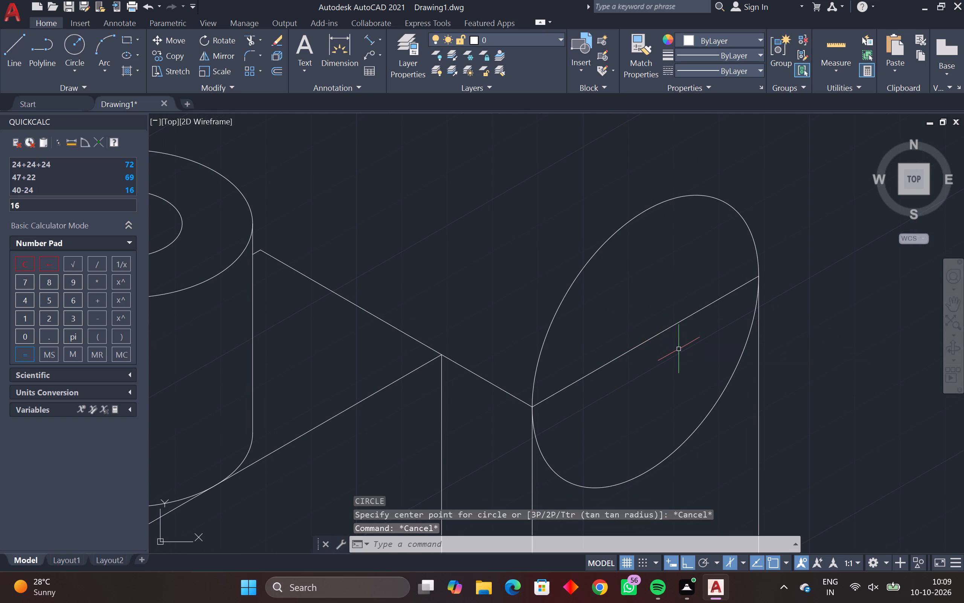
Draw a concentric right-plane isocircle of radius 15 inside the top isocircle, centred on the top edge's midpoint.
key(e)
key(l)
key(space)
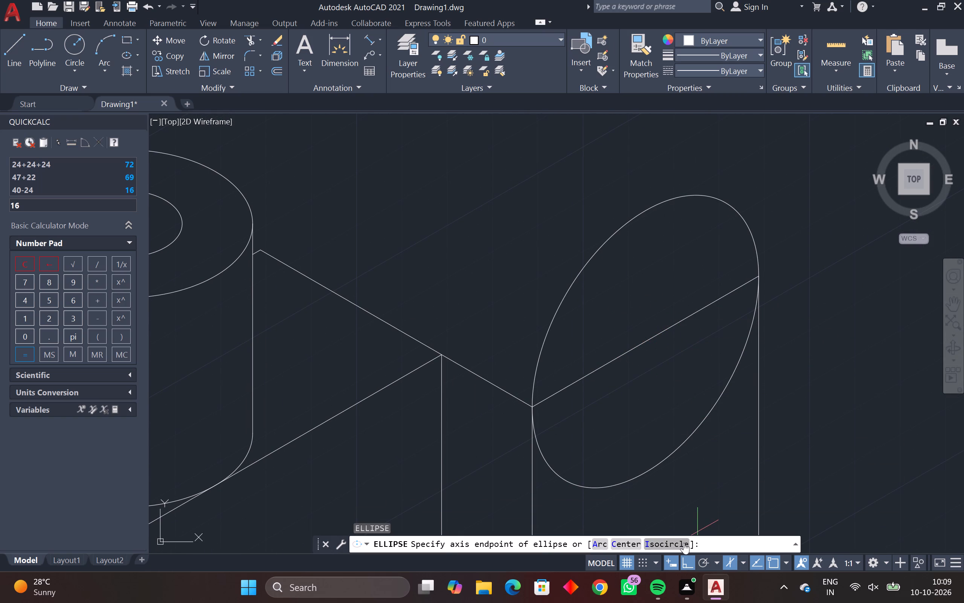
click(673, 543)
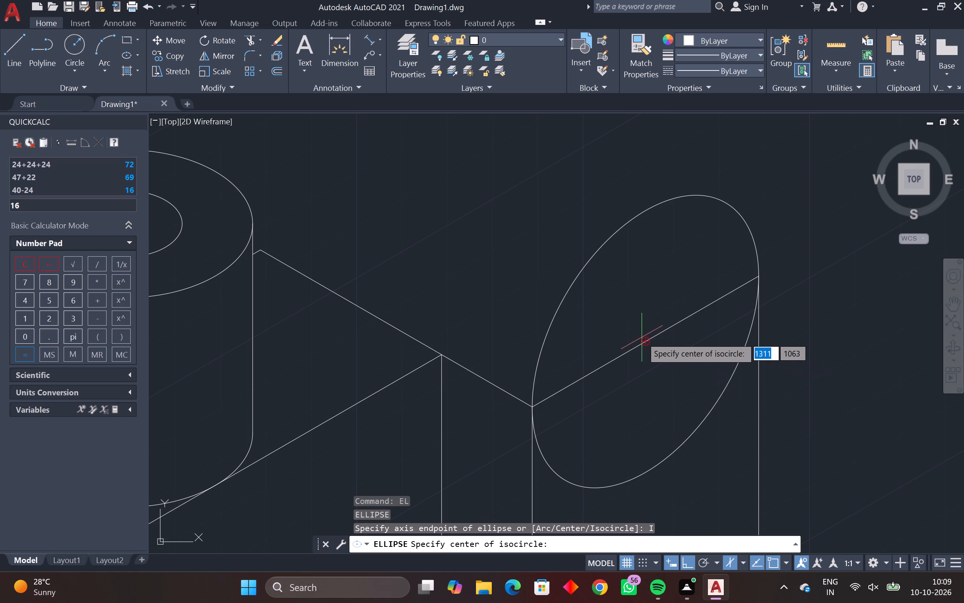
click(648, 339)
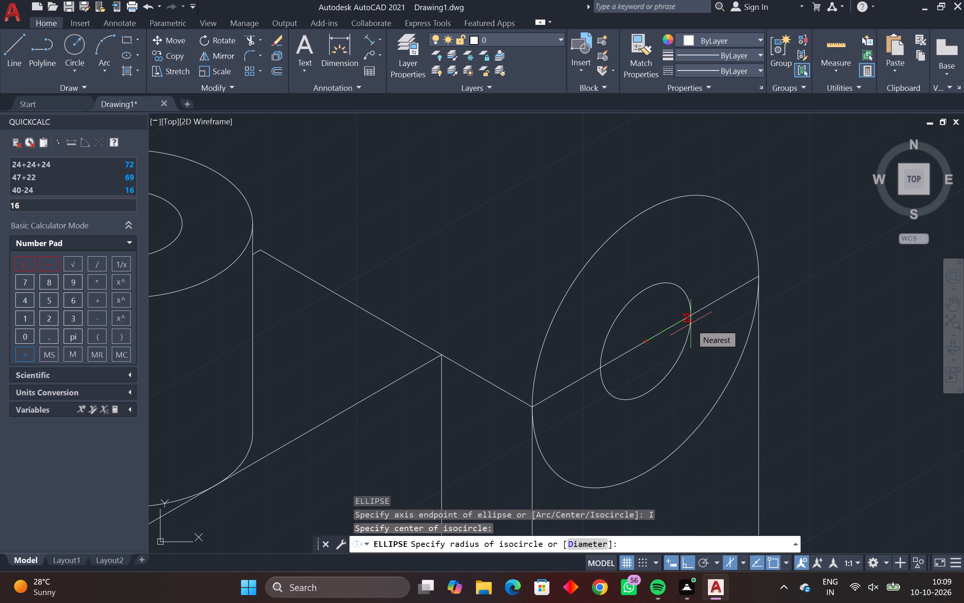
text(15)
key(Return)
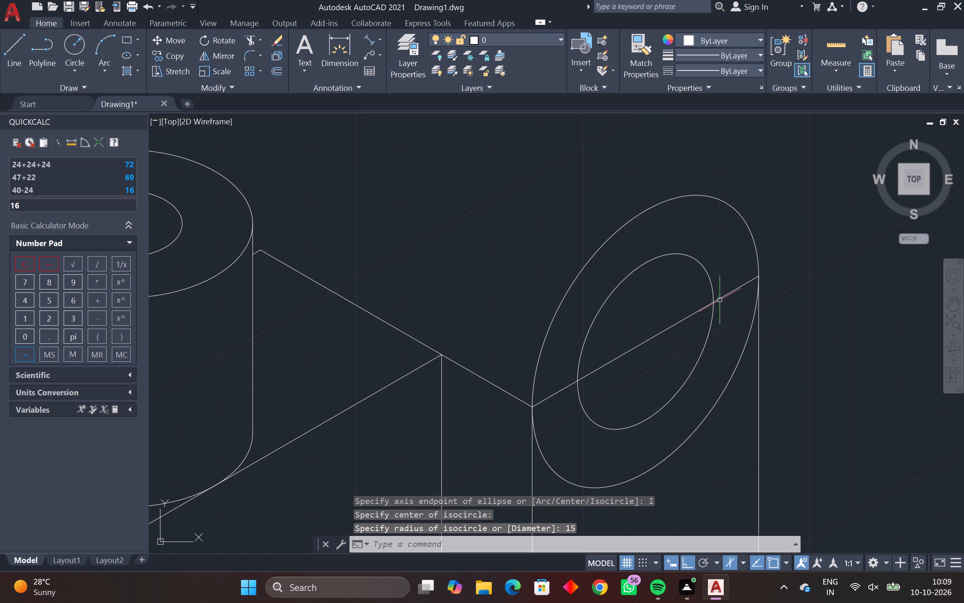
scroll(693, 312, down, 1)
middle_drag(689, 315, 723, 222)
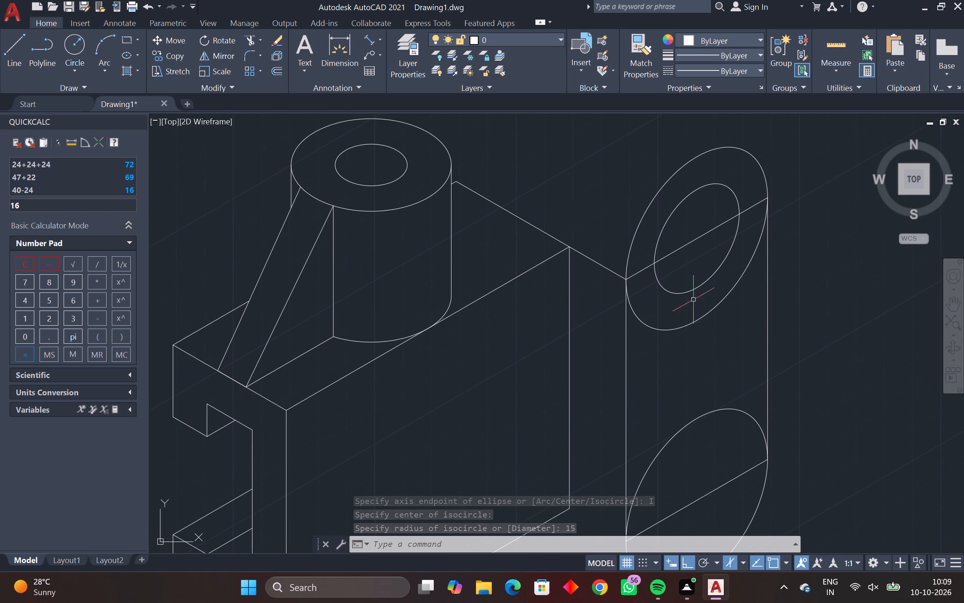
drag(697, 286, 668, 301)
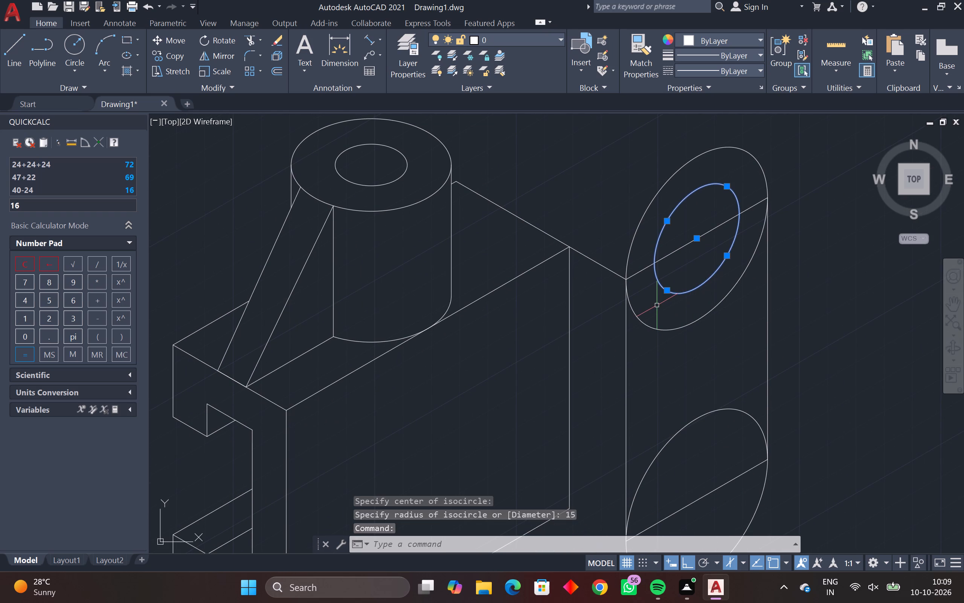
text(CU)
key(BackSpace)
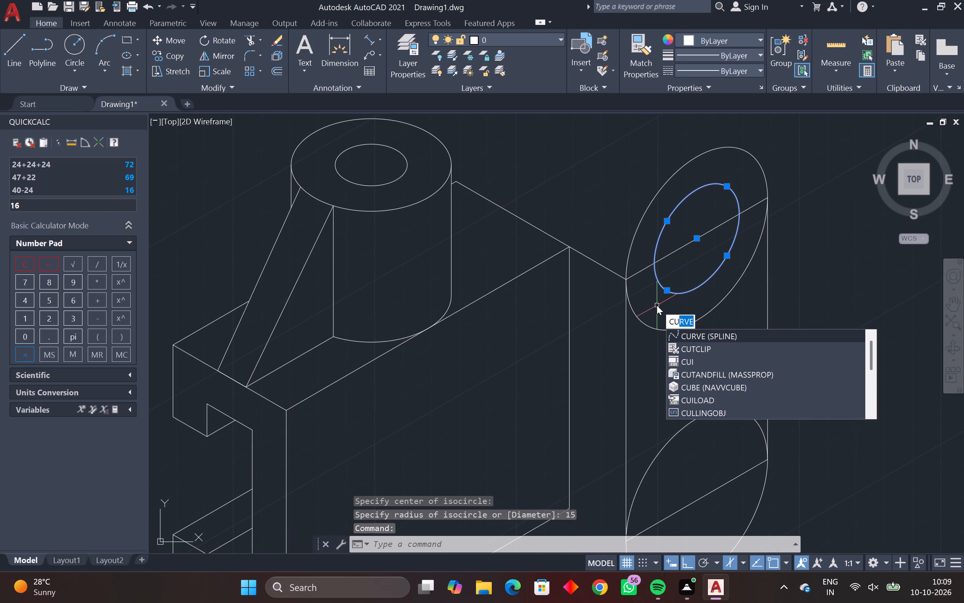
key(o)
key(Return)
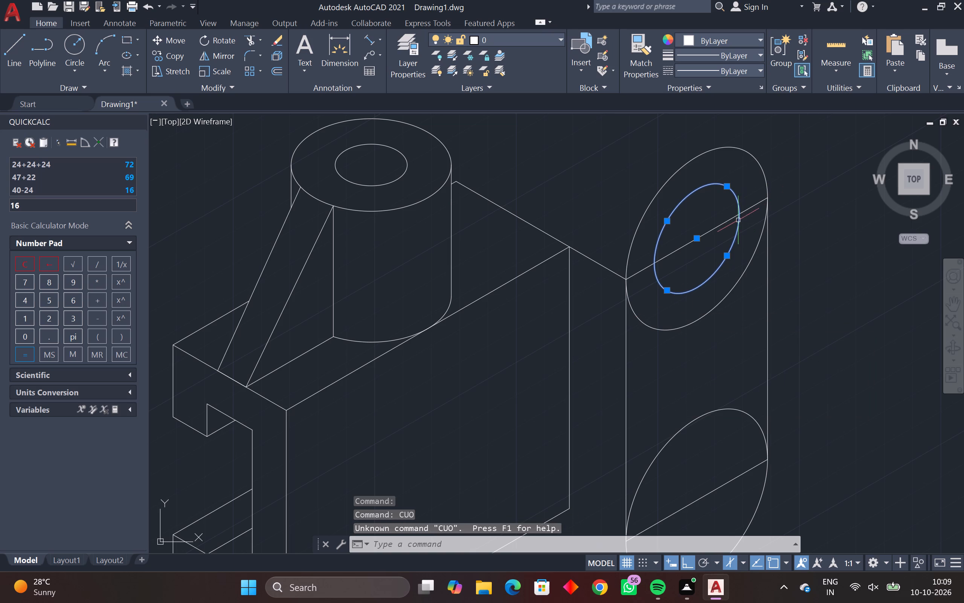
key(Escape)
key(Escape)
Copy the radius-15 isocircle from the top edge's midpoint to the midpoint of the face's bottom edge.
drag(704, 268, 703, 272)
click(686, 296)
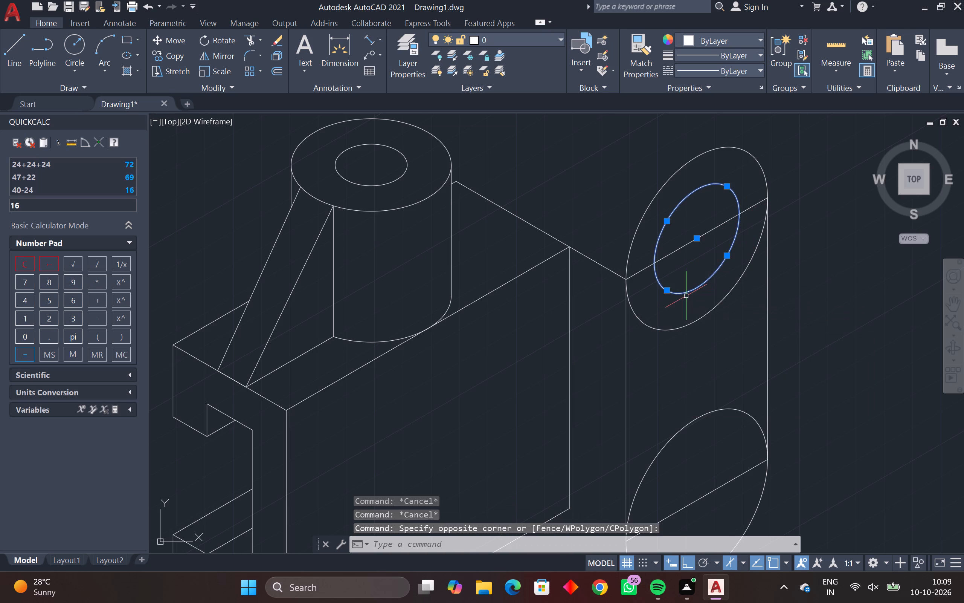
key(c)
key(o)
key(space)
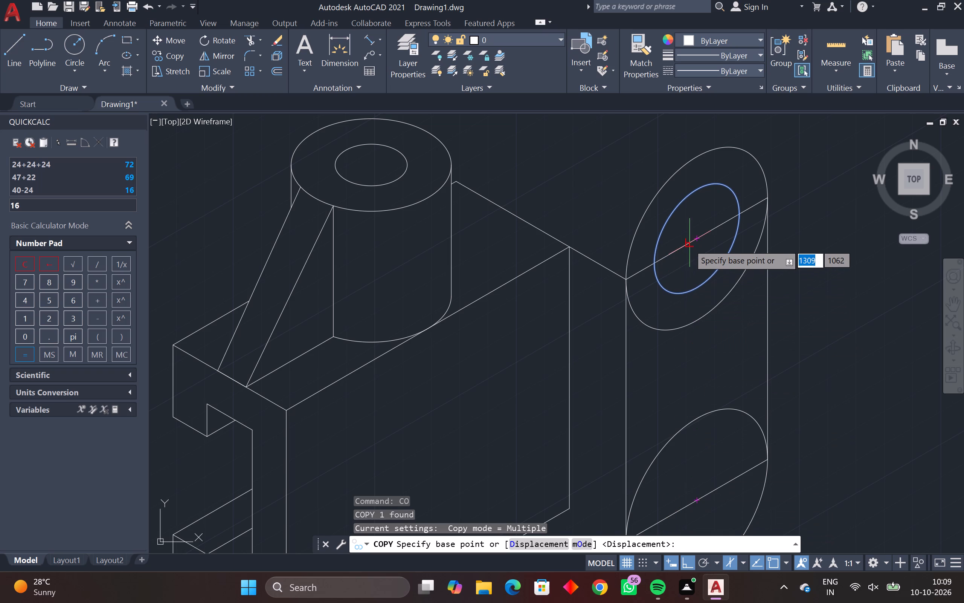
click(700, 236)
scroll(721, 455, down, 1)
middle_drag(721, 456, 732, 393)
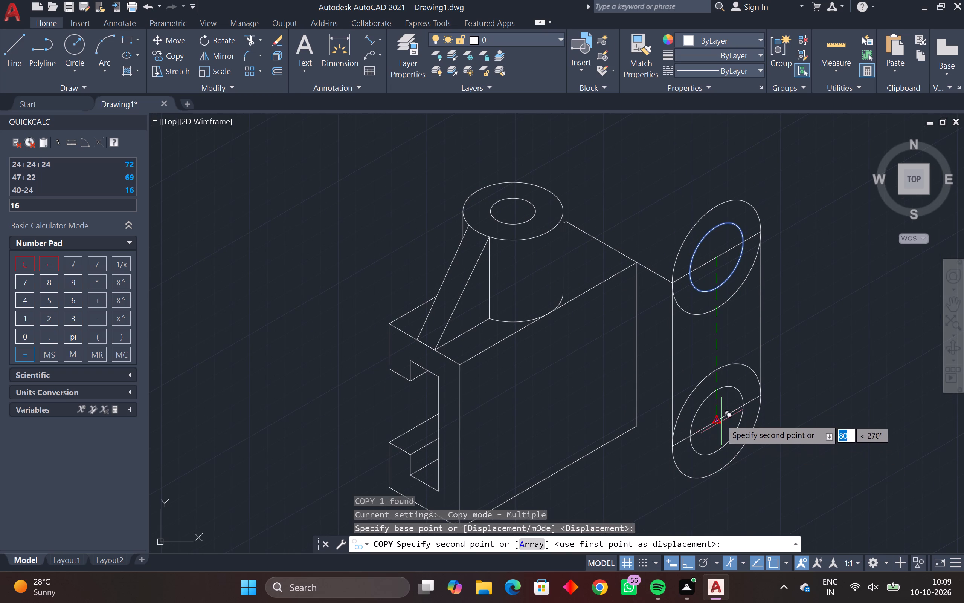
click(720, 417)
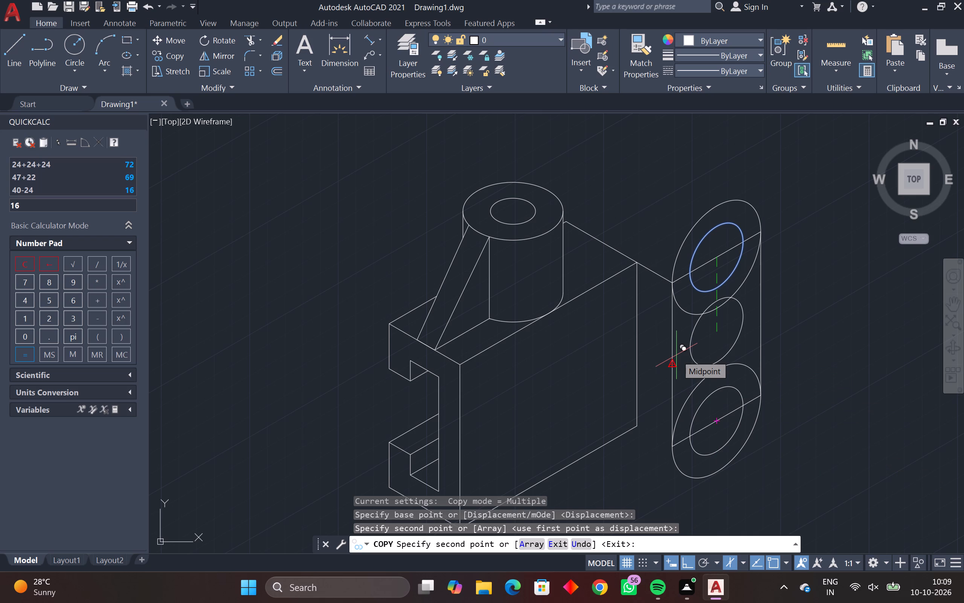
key(Escape)
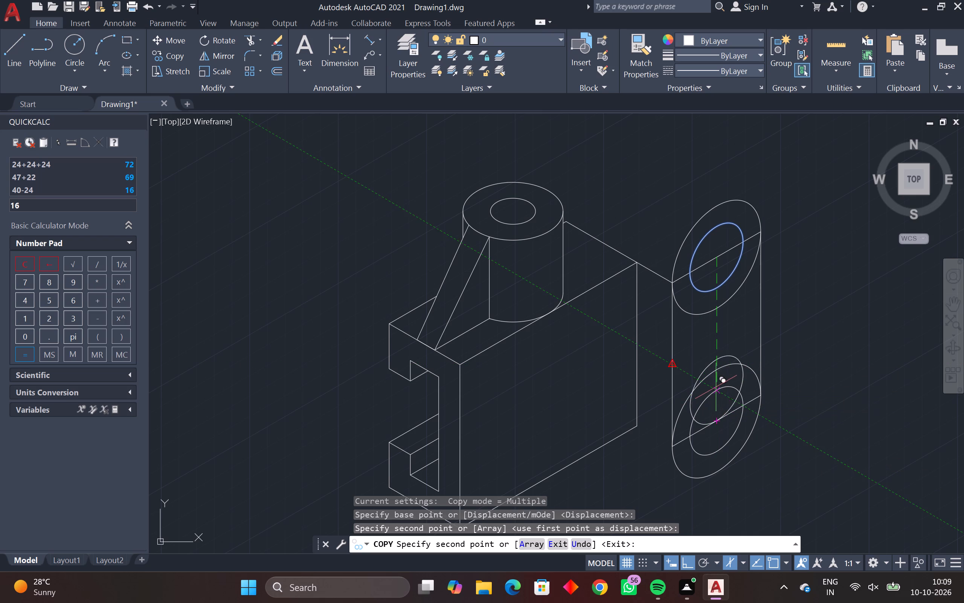
On the left isoplane, draw a 60-unit line at 150° from the upper axis point of the top outer isocircle.
key(l)
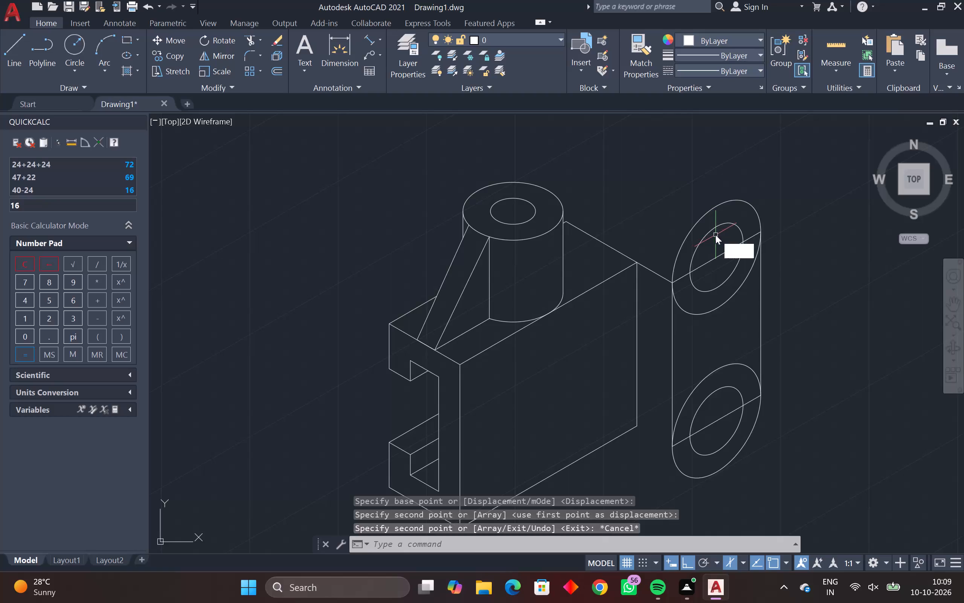
key(space)
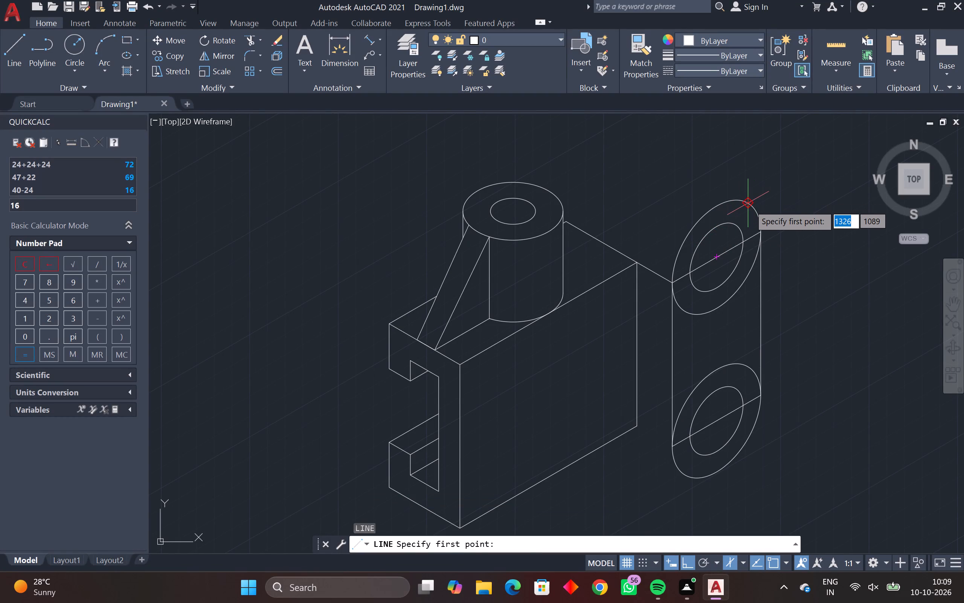
click(748, 207)
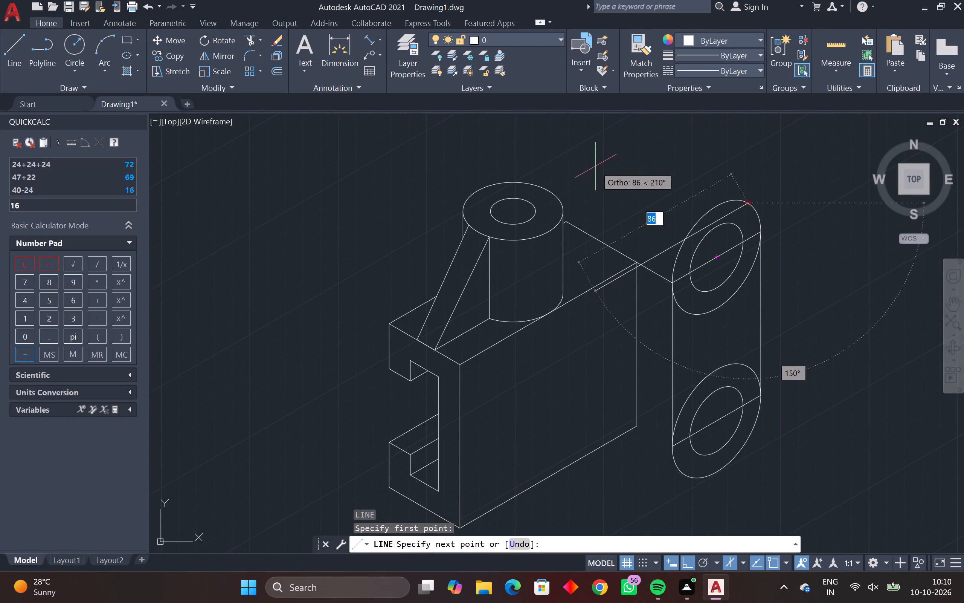
key(F5)
middle_drag(579, 180, 586, 197)
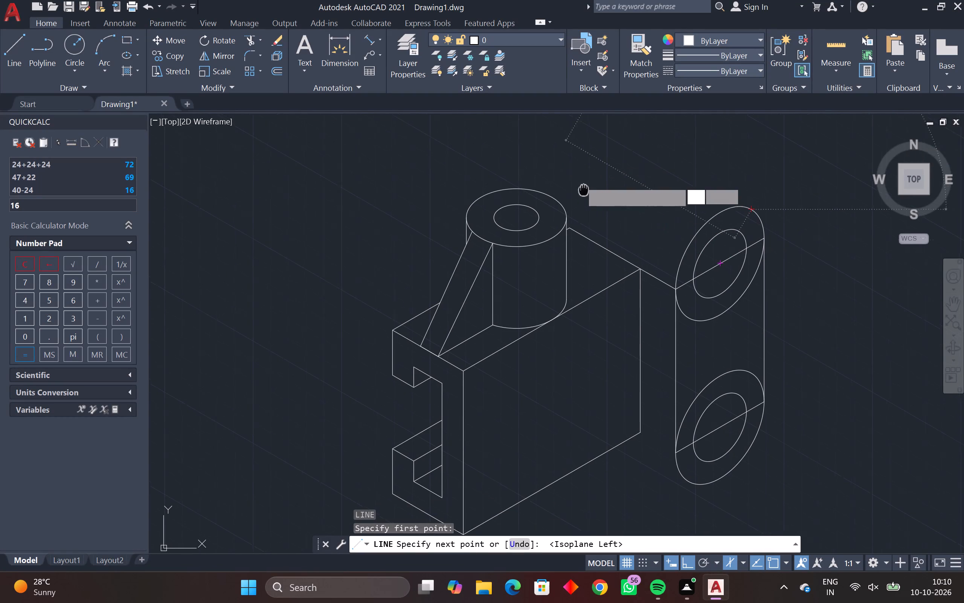
middle_drag(586, 197, 600, 239)
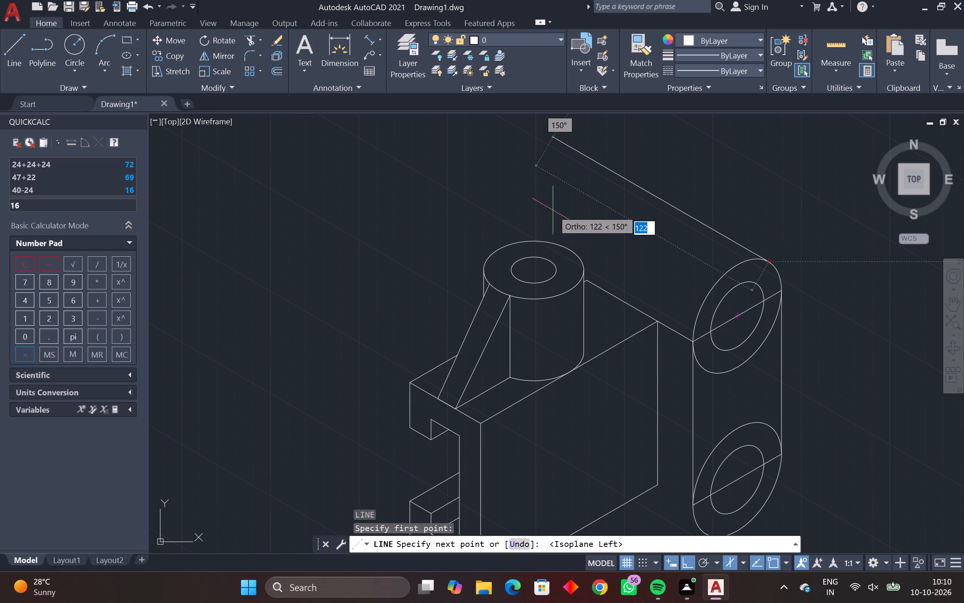
text(60)
key(Return)
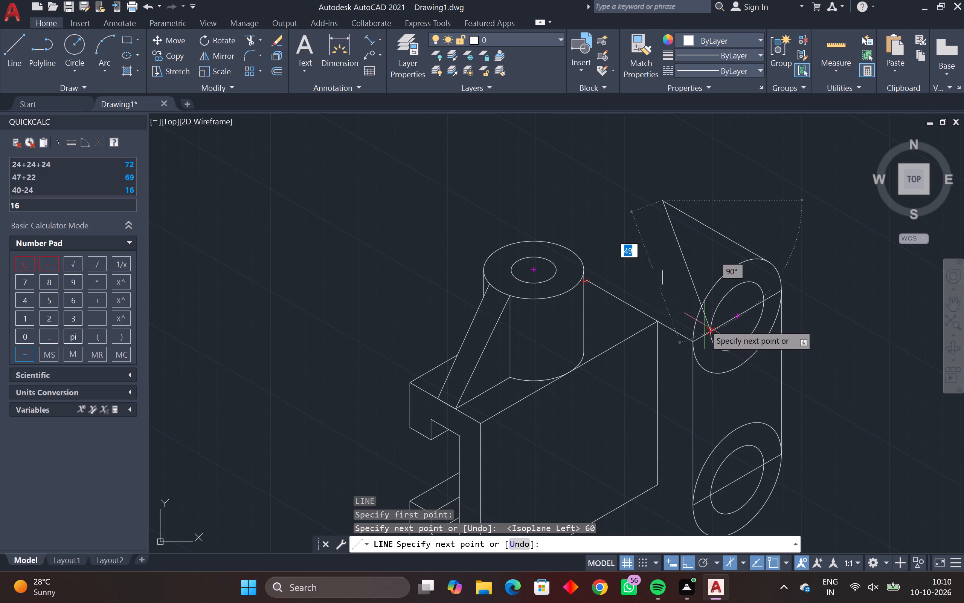
key(Escape)
Copy the top outer isocircle from the 60-unit line's start point to its far end.
click(728, 277)
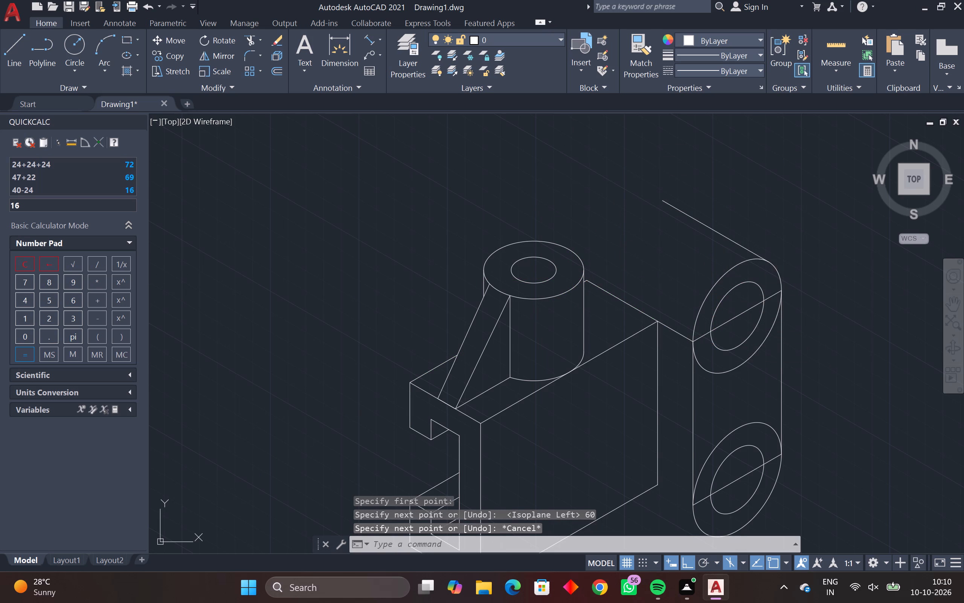
click(716, 265)
key(c)
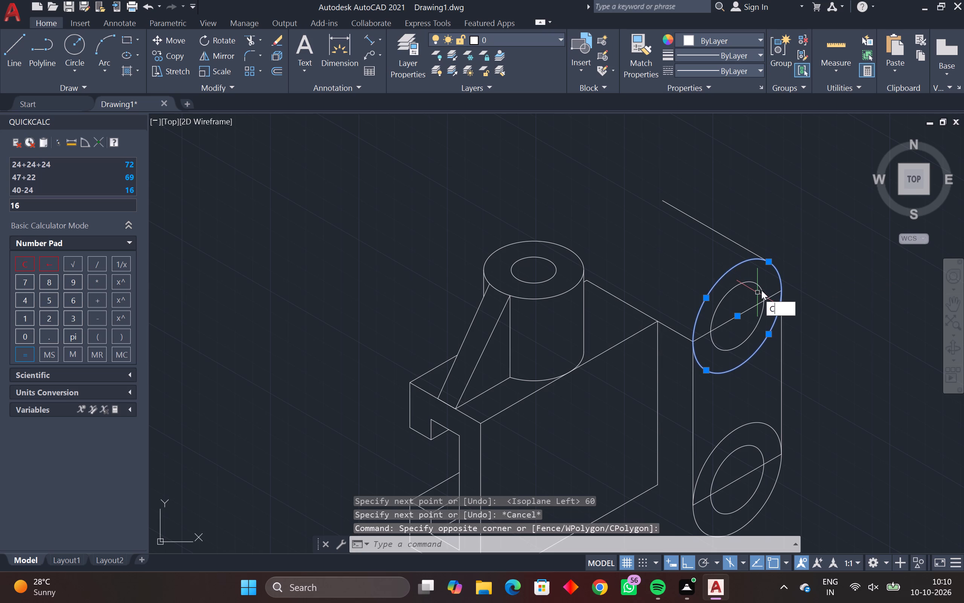
key(o)
key(Return)
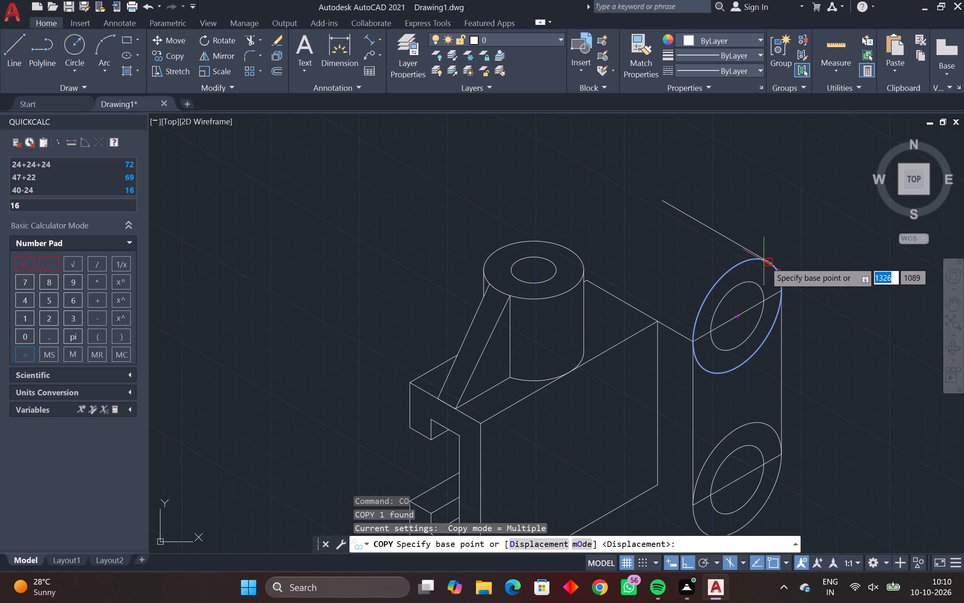
click(766, 262)
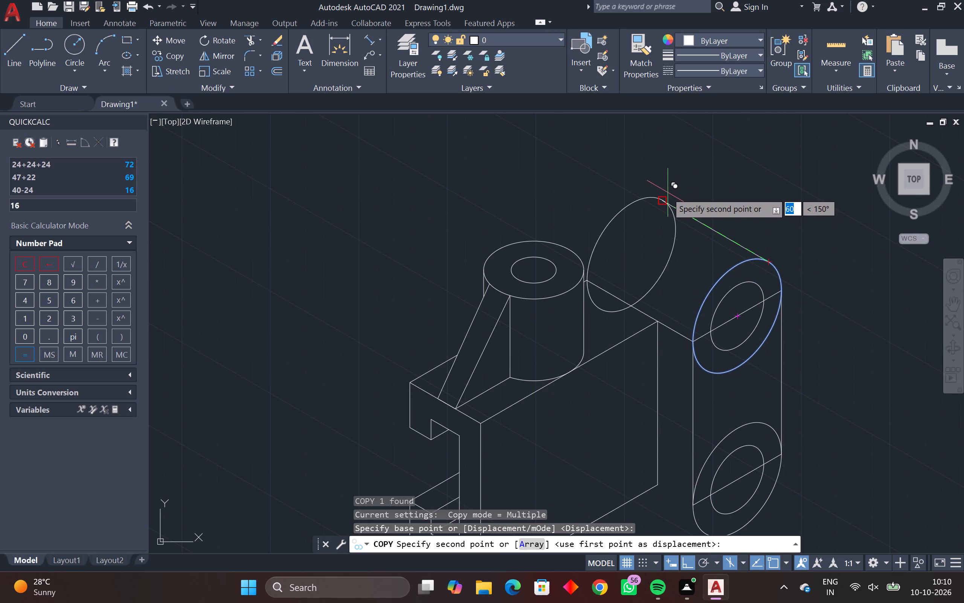
scroll(662, 205, up, 2)
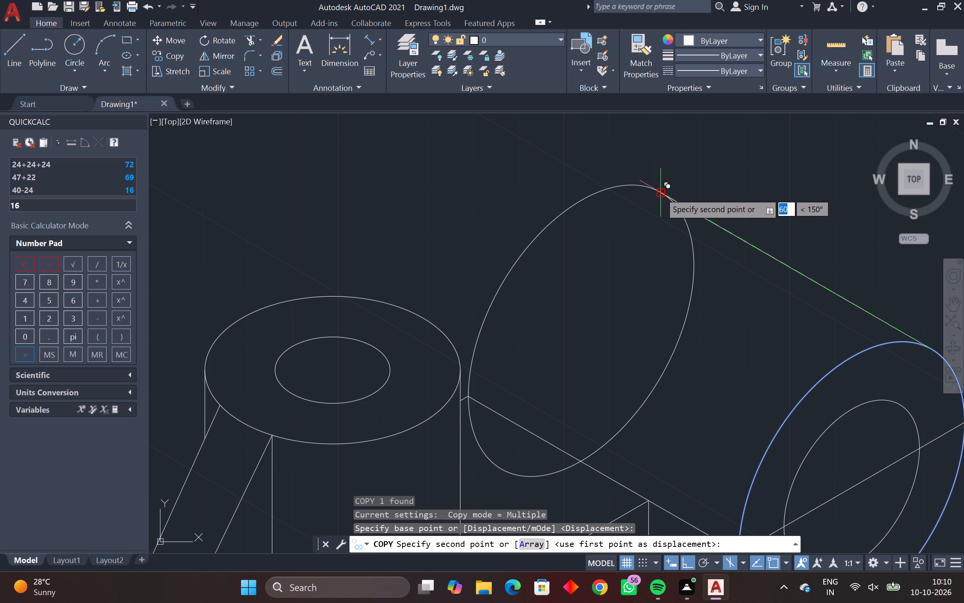
click(660, 193)
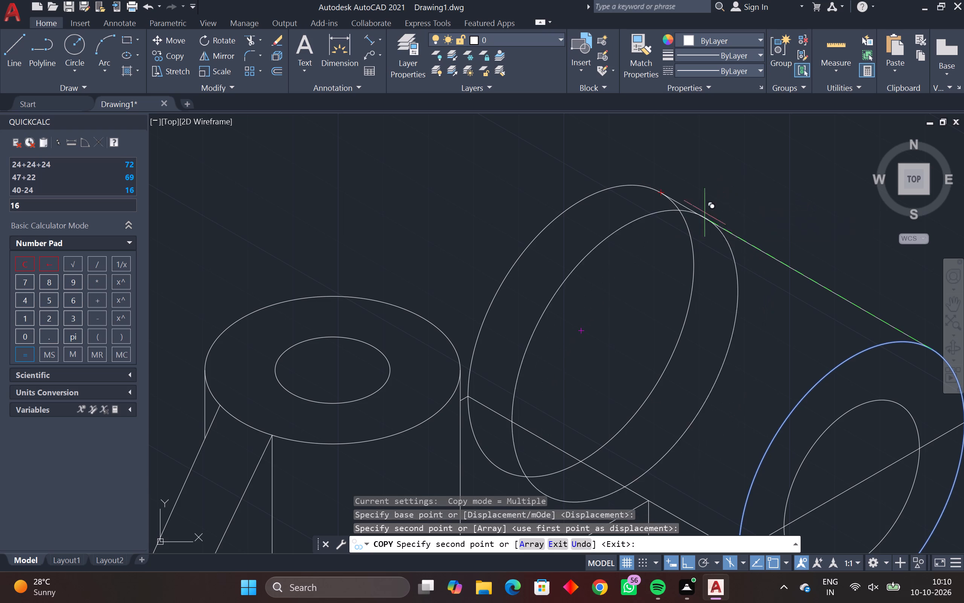
key(Escape)
key(Escape)
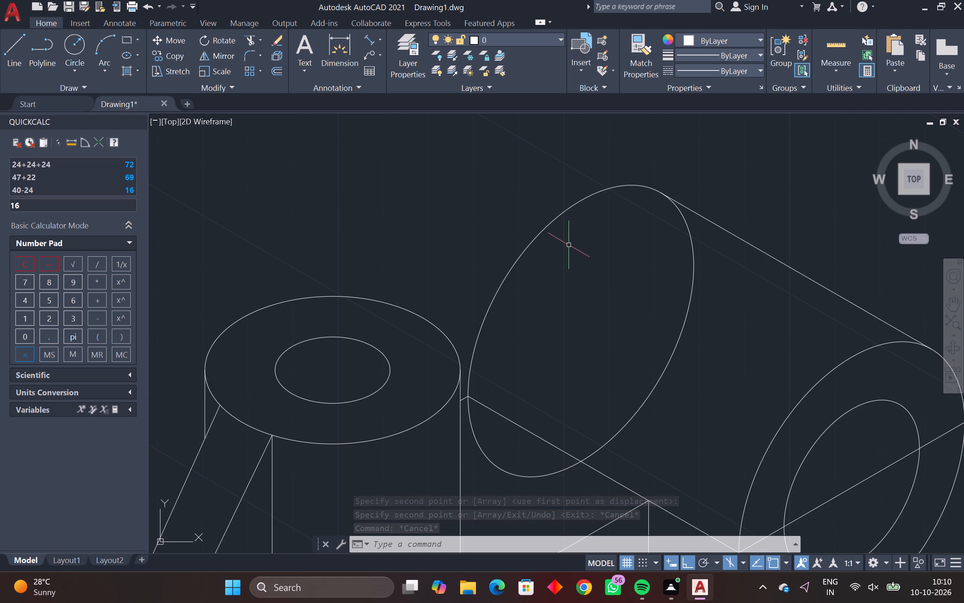
Trim the copied far isocircle to its outer arc, removing the parts below the block's top end edge and inside the rounded body.
click(251, 39)
drag(505, 466, 497, 479)
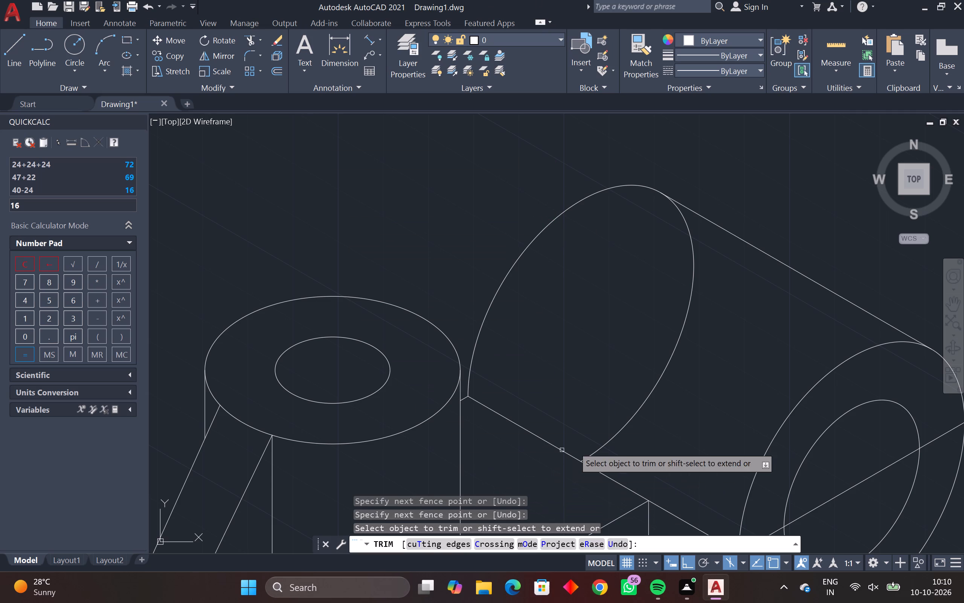
click(606, 445)
scroll(604, 419, down, 1)
middle_drag(606, 421, 539, 406)
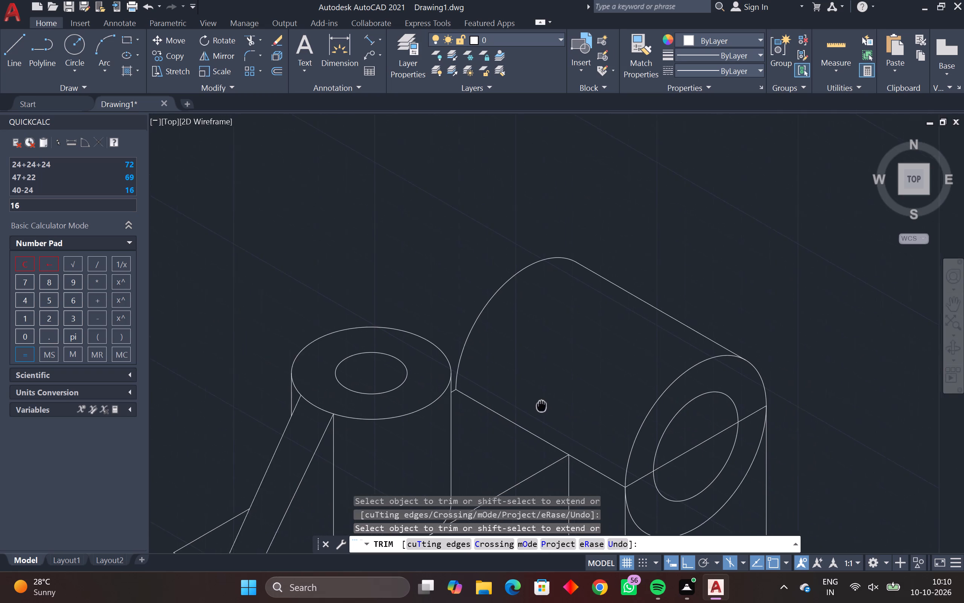
middle_drag(539, 406, 486, 333)
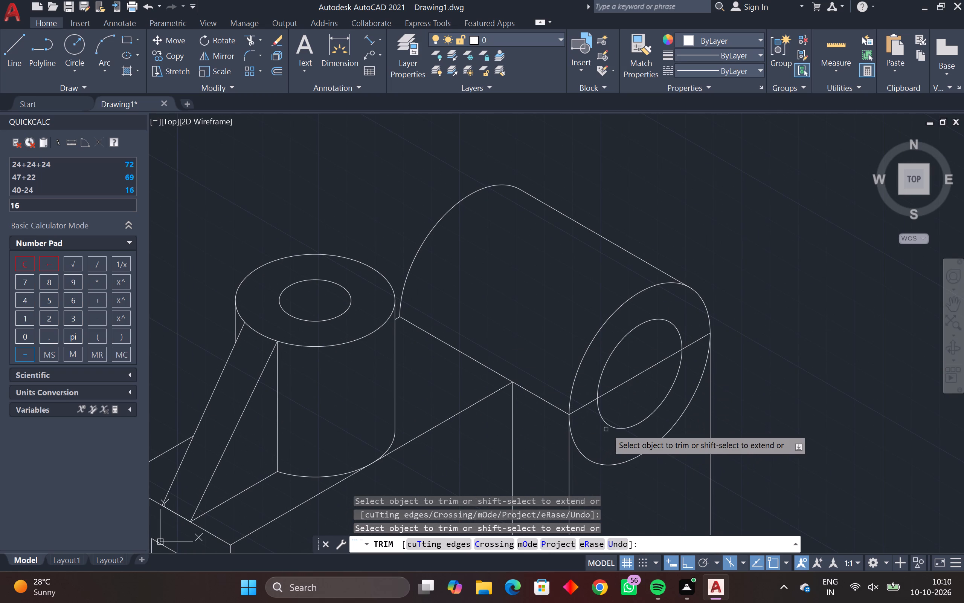
Trim the top pair of isocircles to their upper arcs and remove the edge line crossing the rounded face.
click(610, 428)
click(617, 390)
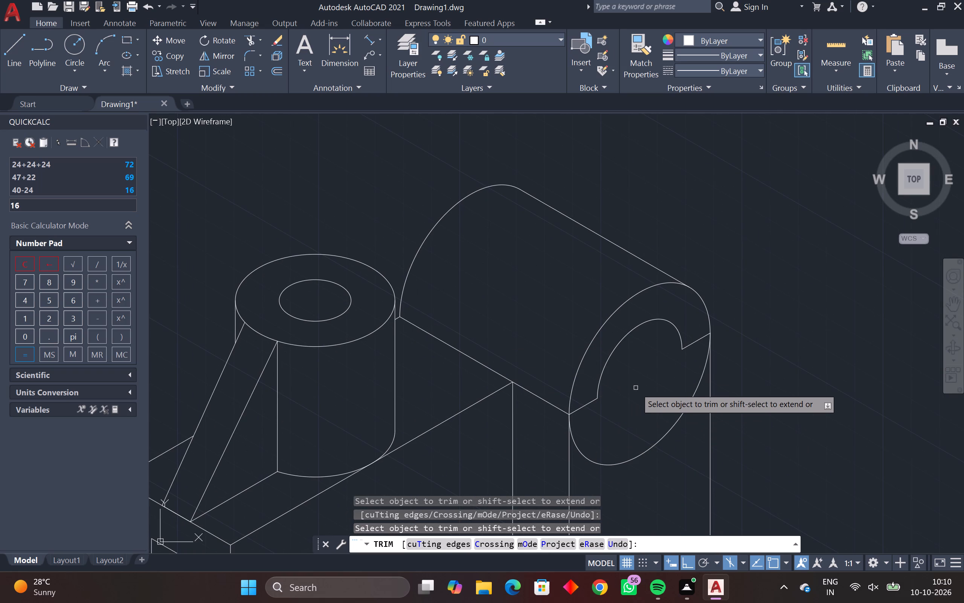
drag(620, 441, 595, 490)
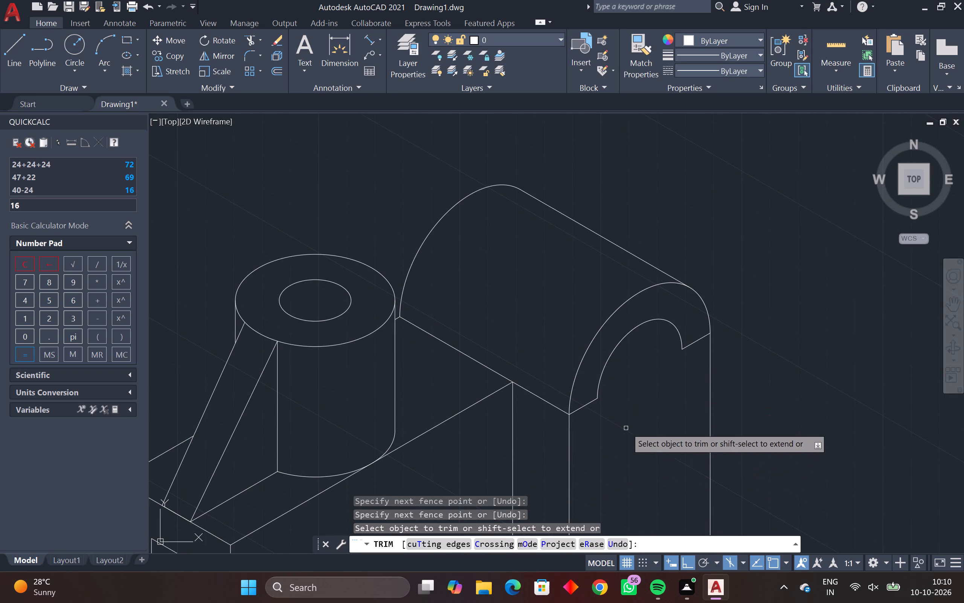
middle_drag(623, 422, 599, 350)
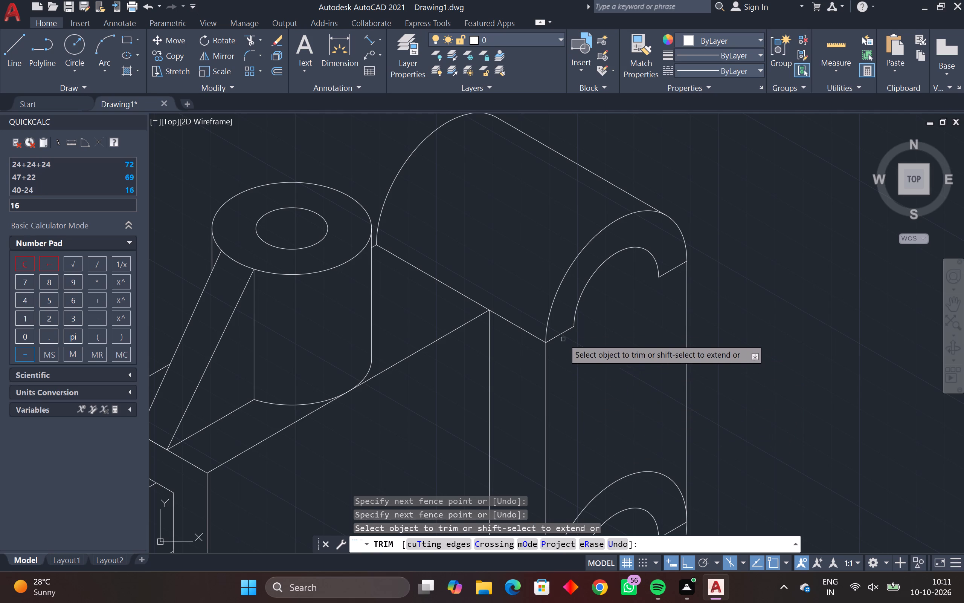
drag(560, 333, 561, 369)
drag(668, 261, 671, 330)
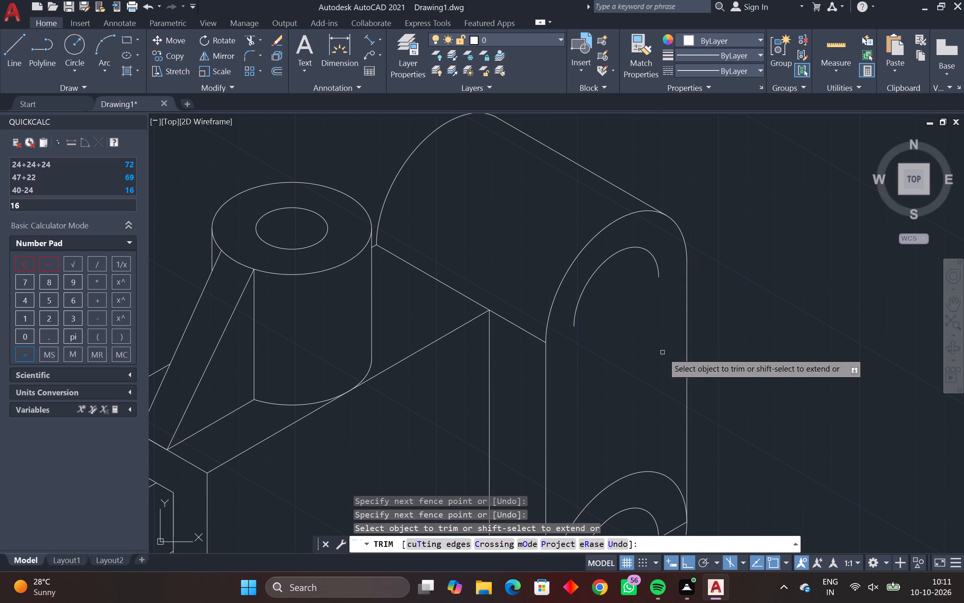
Trim the bottom pair of isocircles to their lower arcs and remove the edge line crossing them.
middle_drag(631, 490, 601, 407)
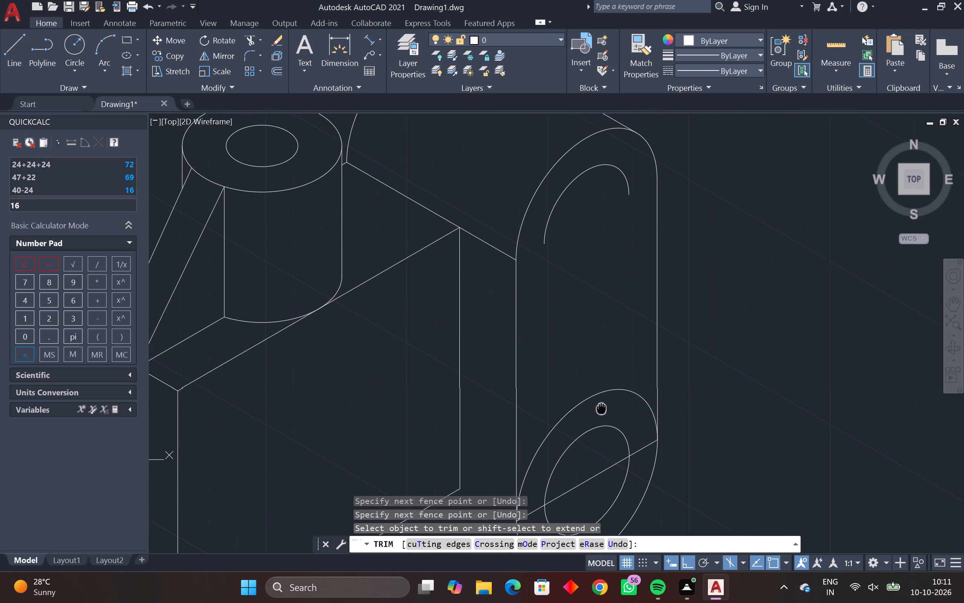
middle_drag(601, 407, 613, 425)
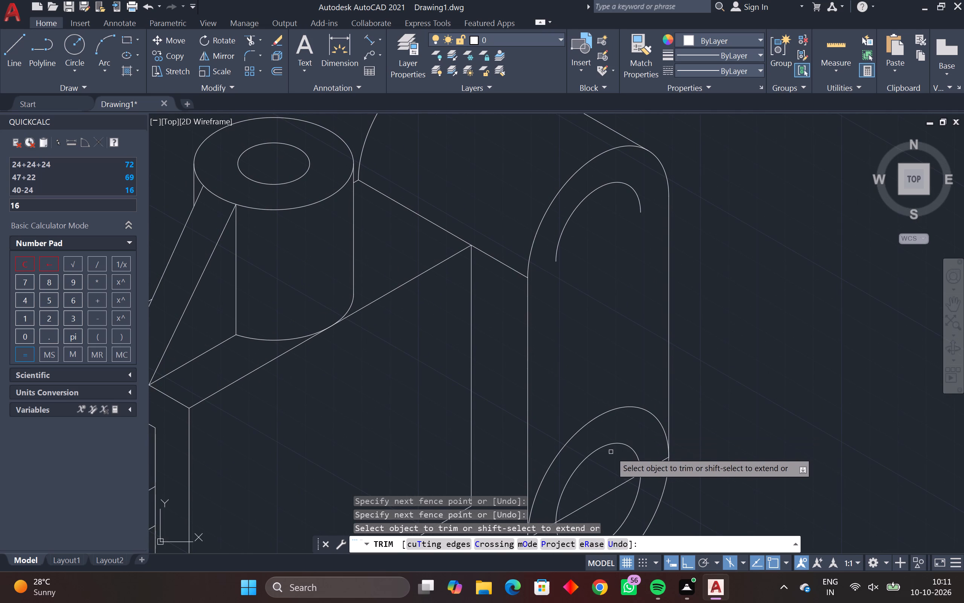
middle_drag(601, 479, 577, 379)
drag(546, 394, 547, 321)
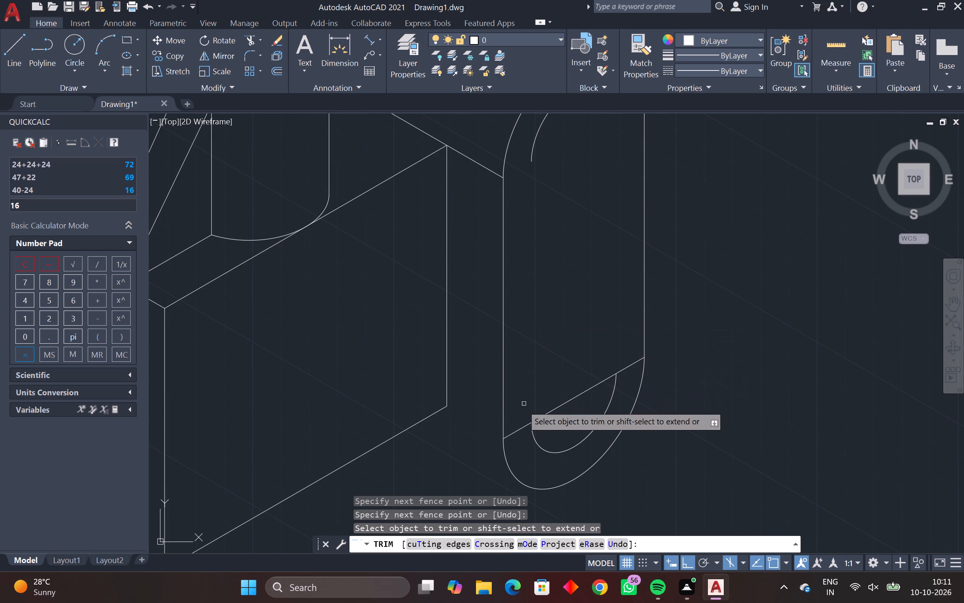
drag(513, 420, 516, 443)
drag(621, 360, 633, 402)
drag(570, 381, 570, 416)
scroll(561, 438, down, 1)
middle_drag(561, 439, 529, 476)
key(Escape)
key(Escape)
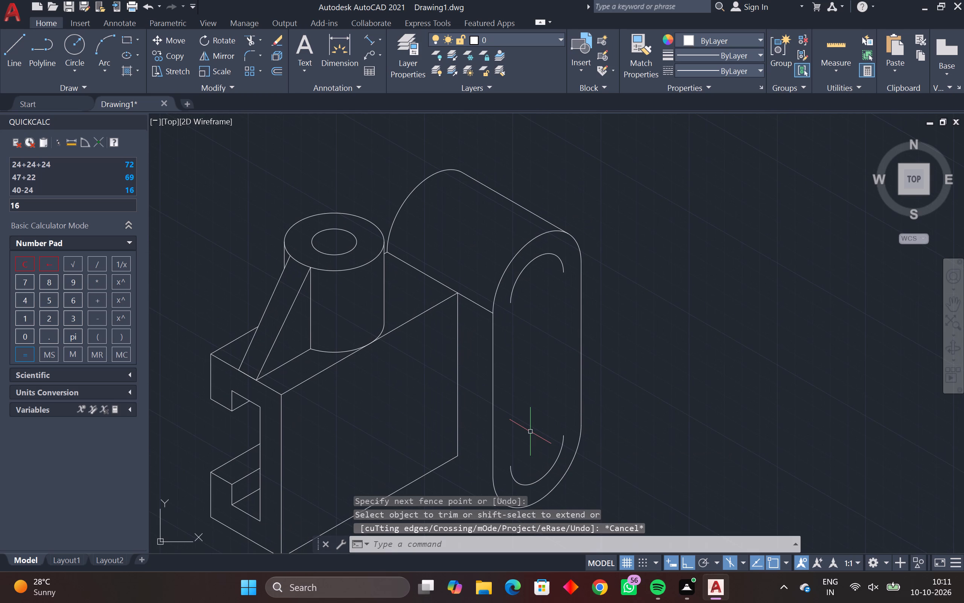
Draw a vertical line joining the ends of the upper and lower inner arcs on the side away from the block.
text(L)
key(space)
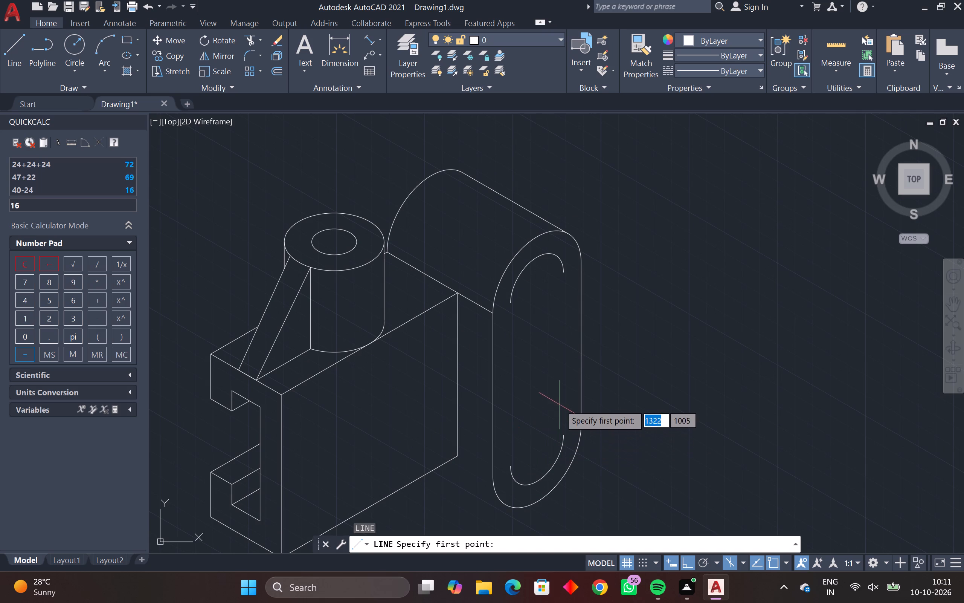
click(565, 274)
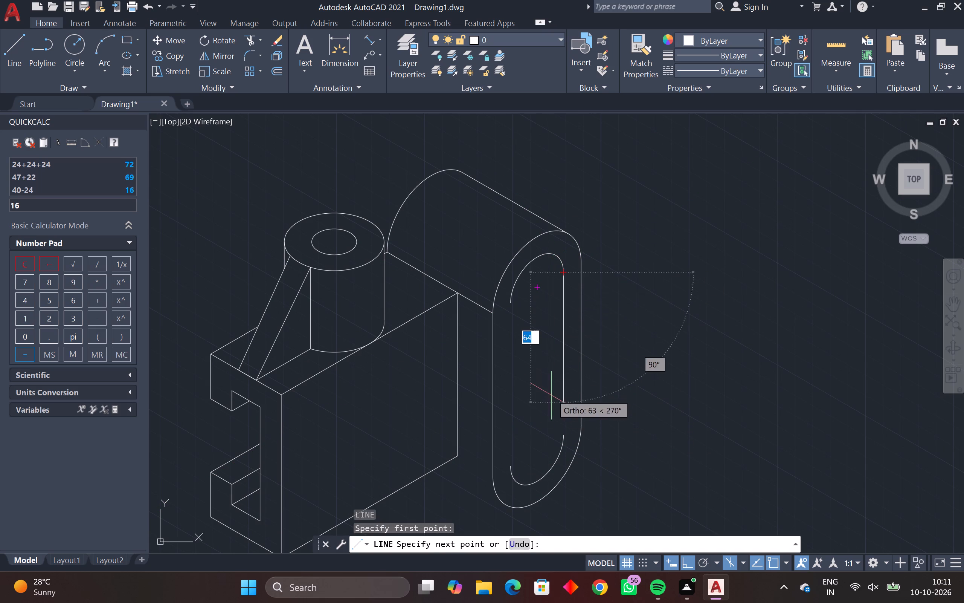
click(563, 434)
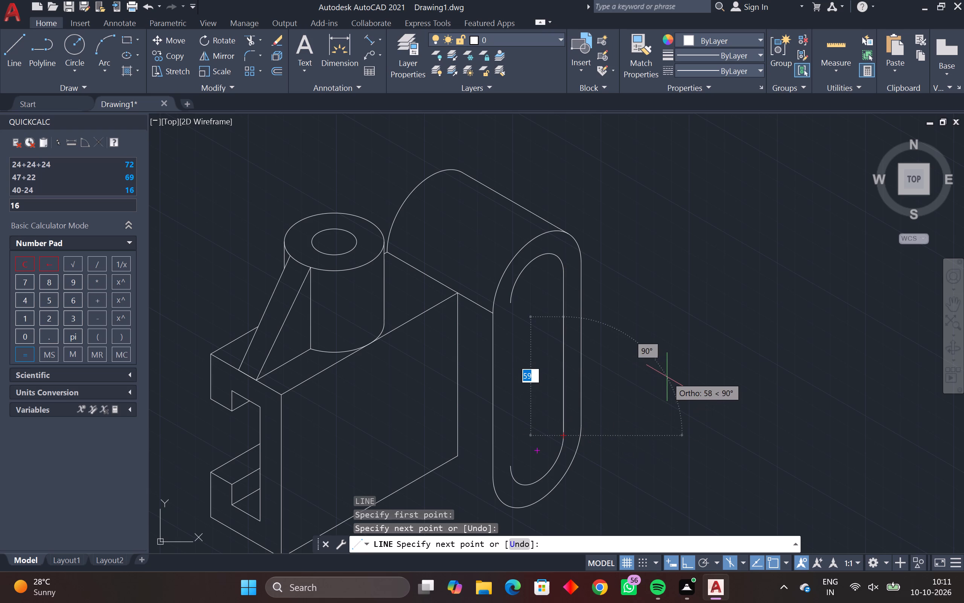
key(Escape)
Draw a vertical line joining the remaining open ends of the inner arcs on the block side to close the slot.
key(l)
key(space)
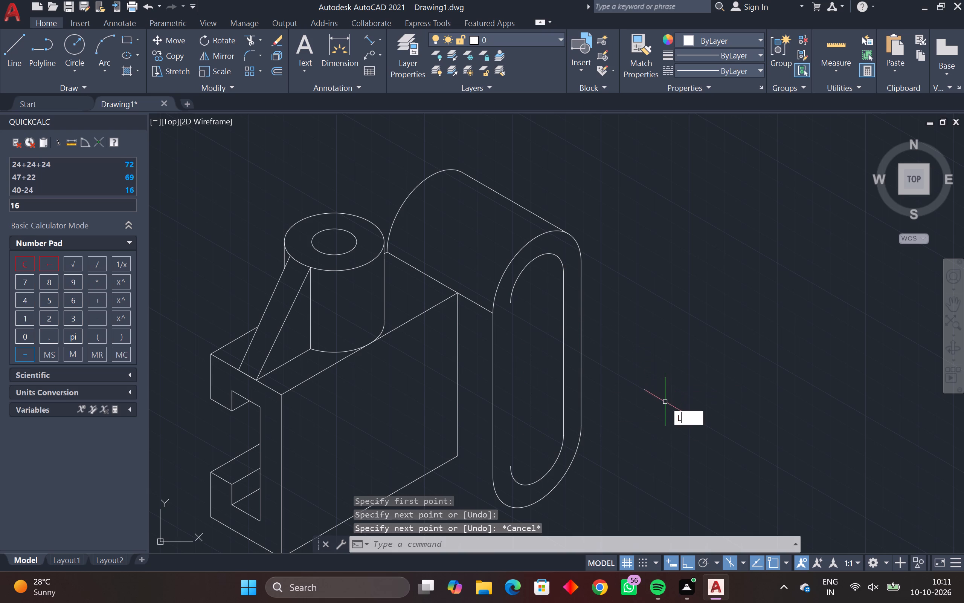
click(510, 305)
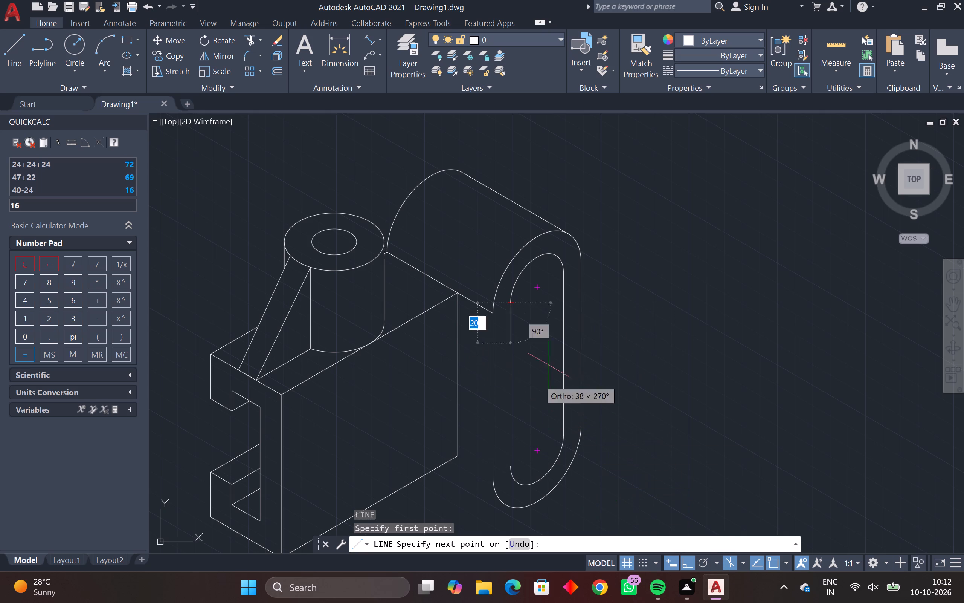
middle_drag(530, 368, 701, 291)
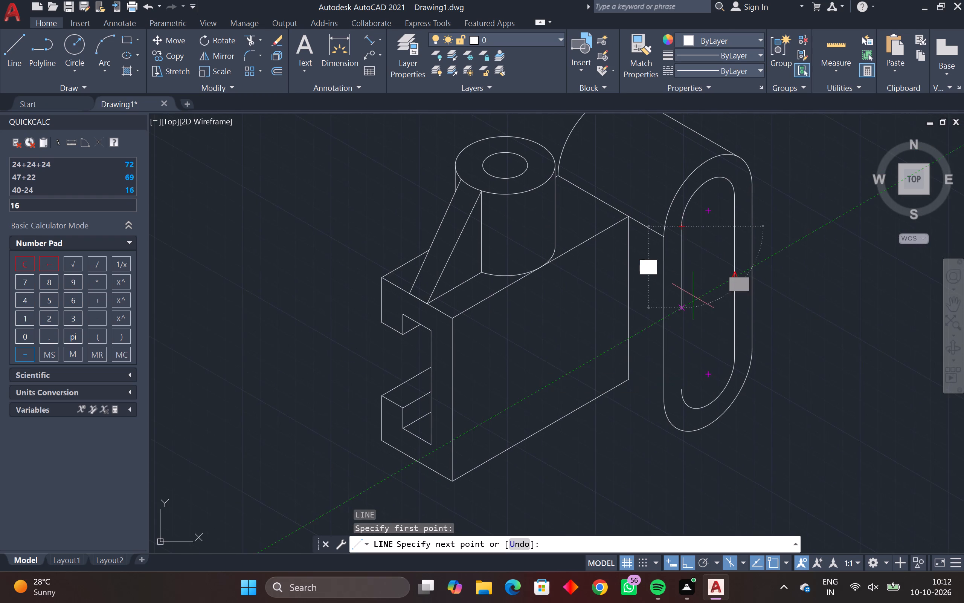
middle_drag(691, 297, 637, 398)
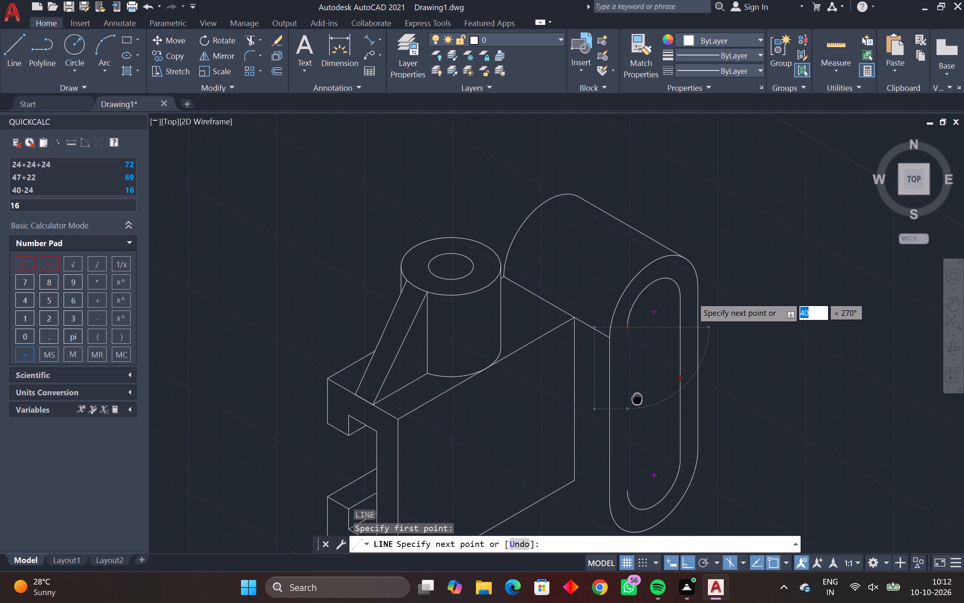
middle_drag(637, 398, 638, 398)
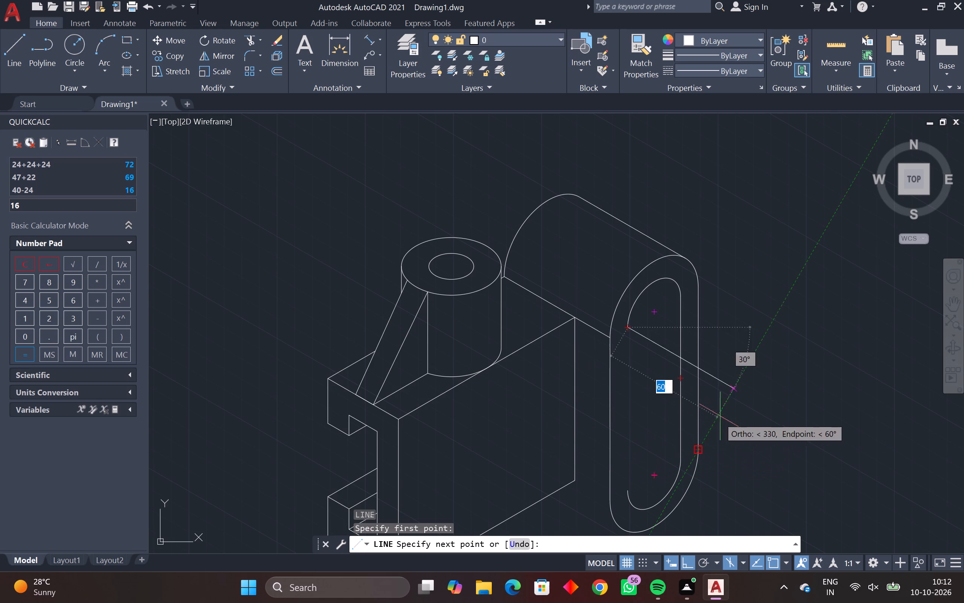
middle_drag(675, 523, 684, 458)
scroll(638, 431, up, 3)
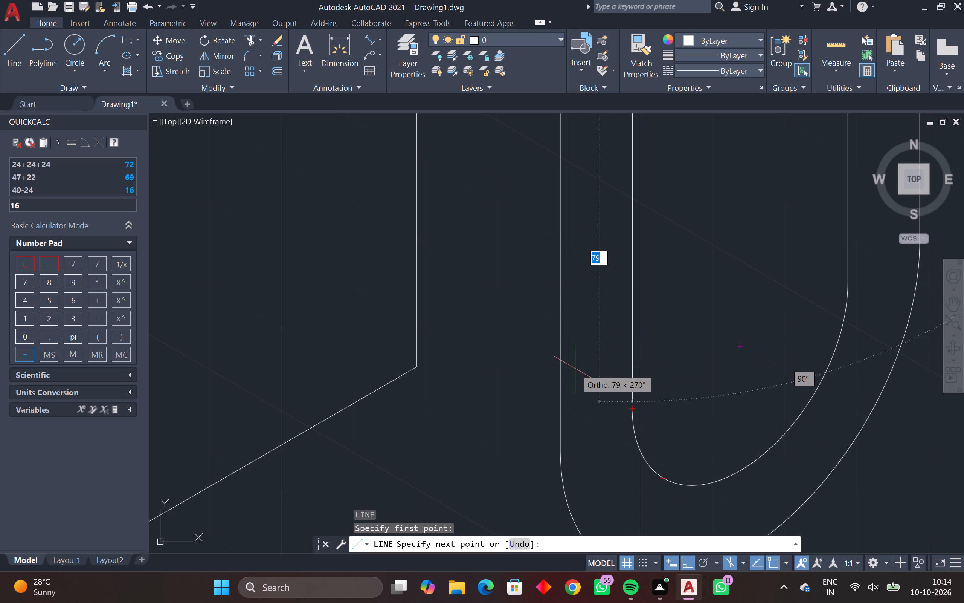
scroll(561, 378, down, 1)
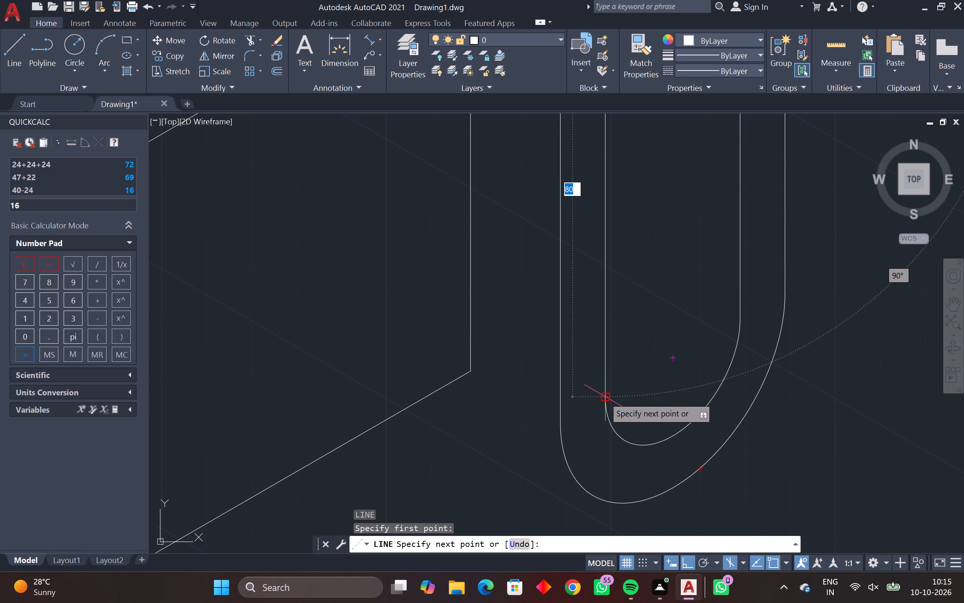
scroll(612, 390, up, 2)
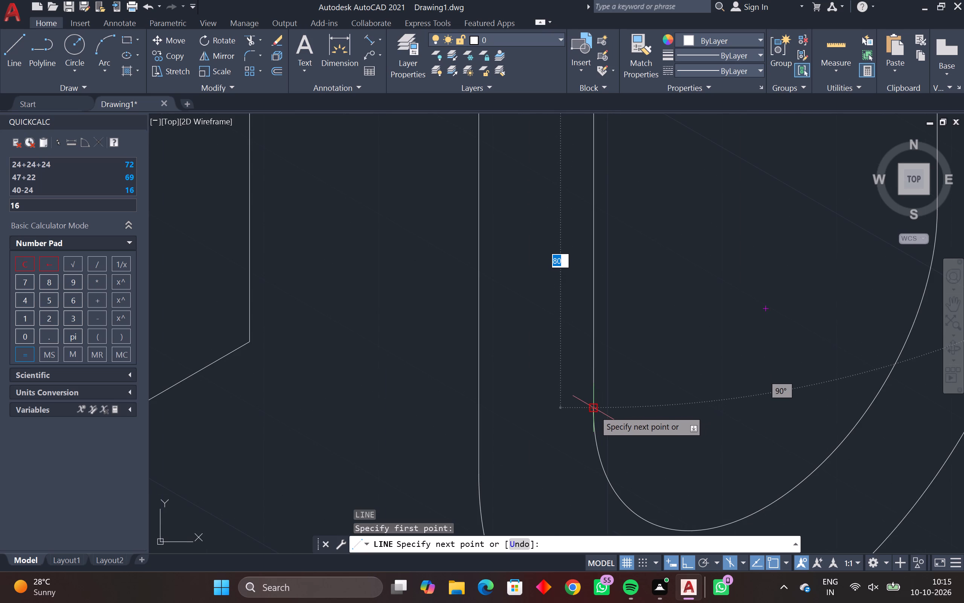
click(594, 410)
scroll(773, 449, down, 1)
key(Escape)
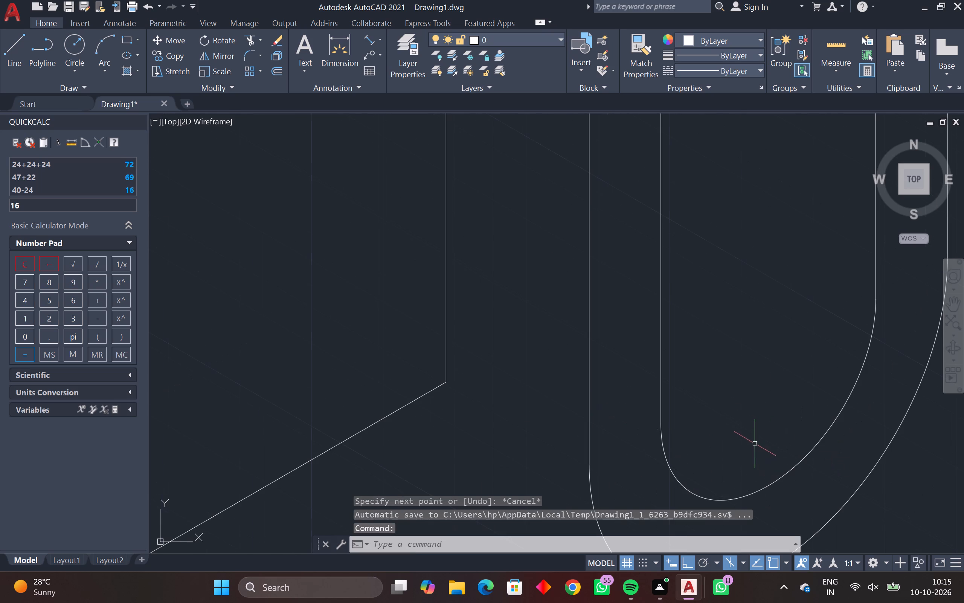
Draw a line about 101 units long at 150° from the lower axis point of the bottom outer arc, across the block.
scroll(755, 444, down, 2)
scroll(729, 475, down, 1)
middle_drag(729, 476, 778, 451)
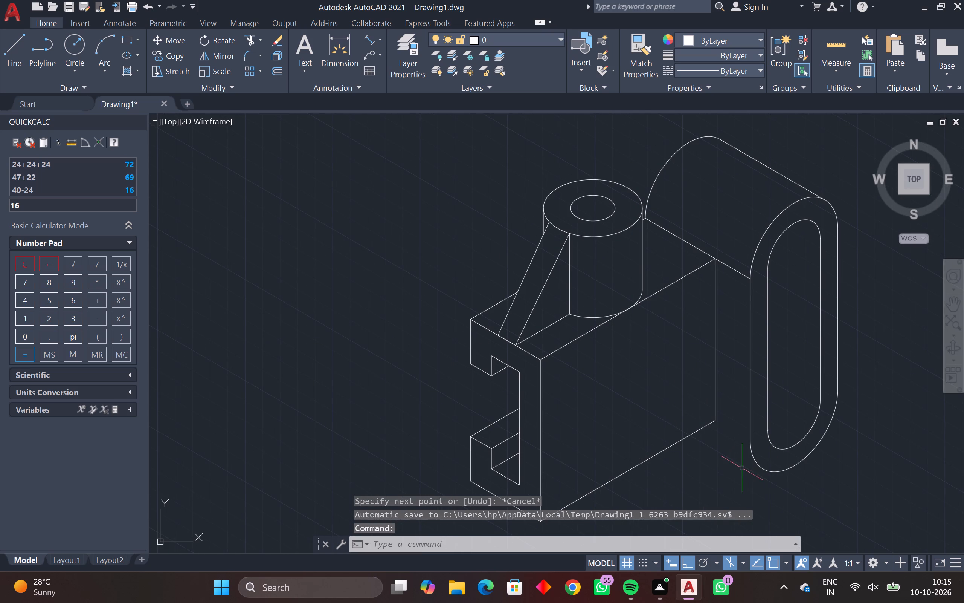
key(l)
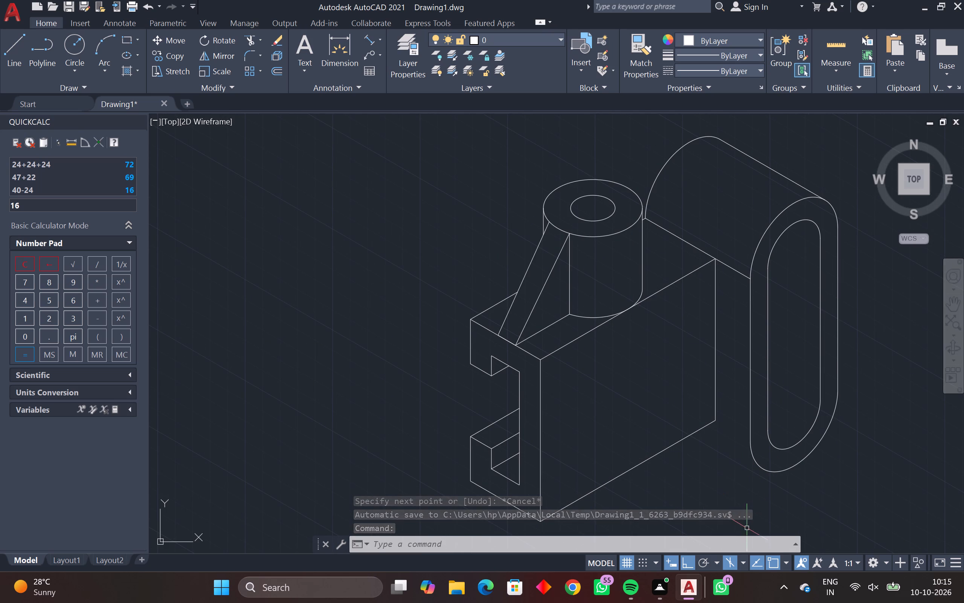
key(space)
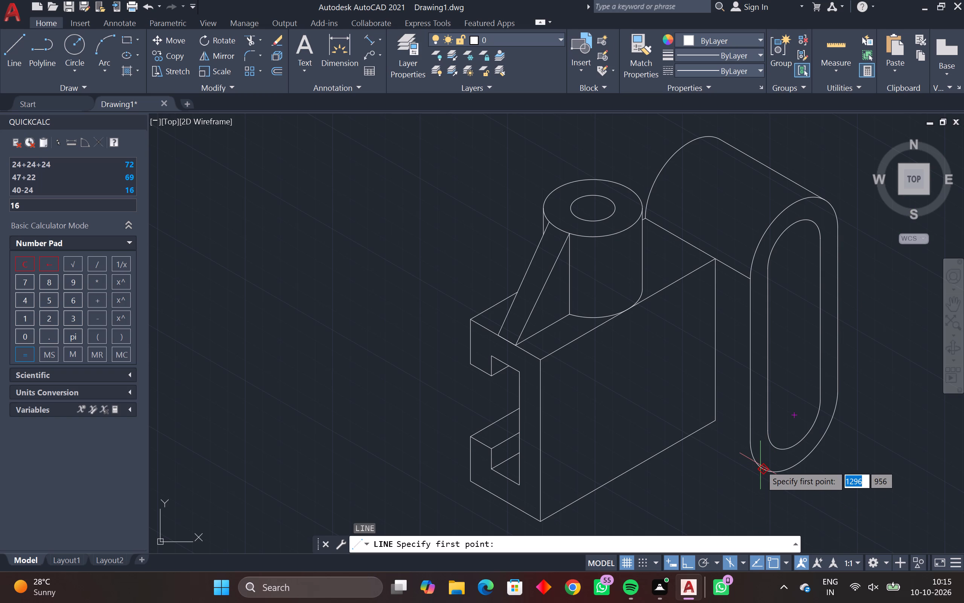
click(763, 470)
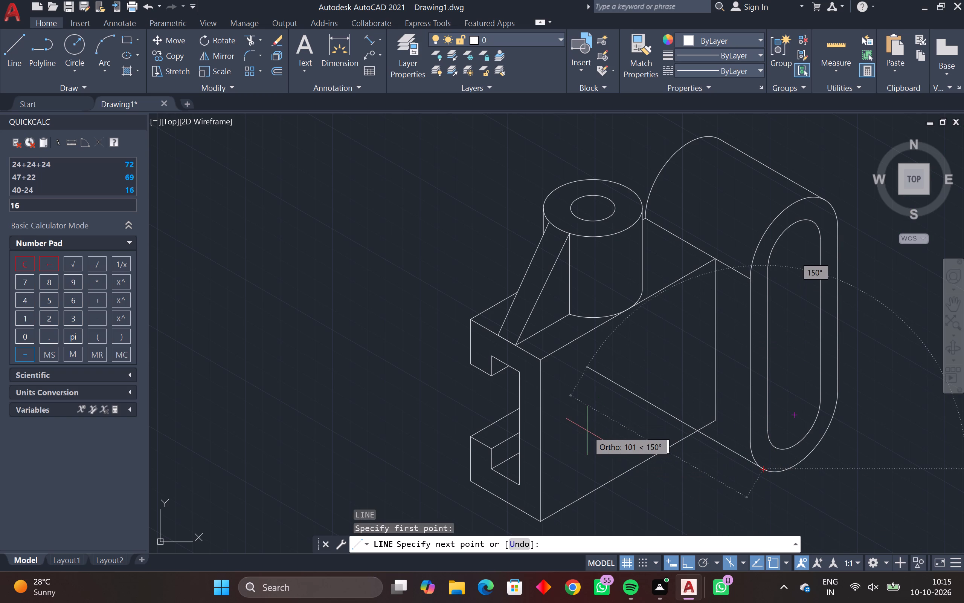
click(587, 431)
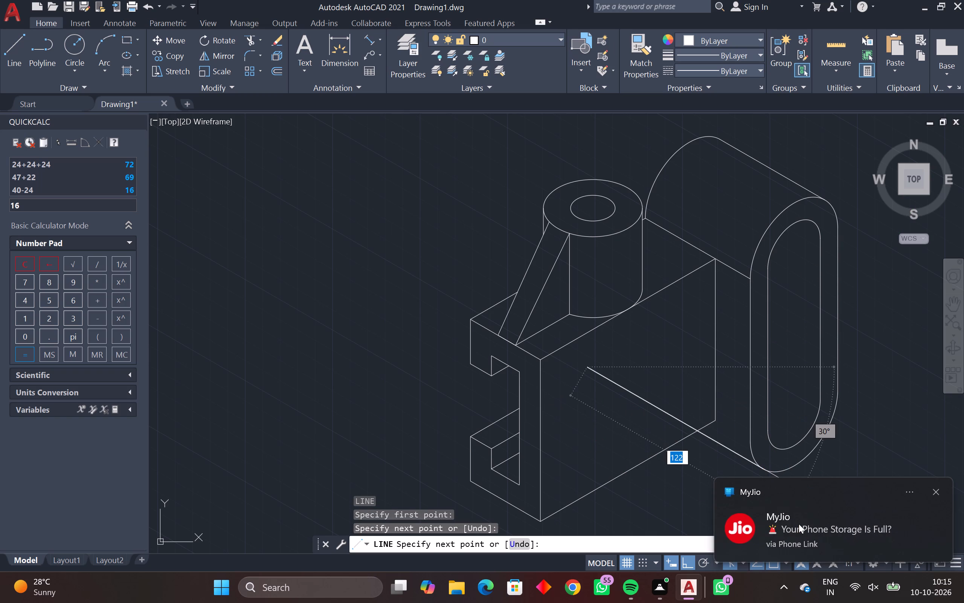
key(Escape)
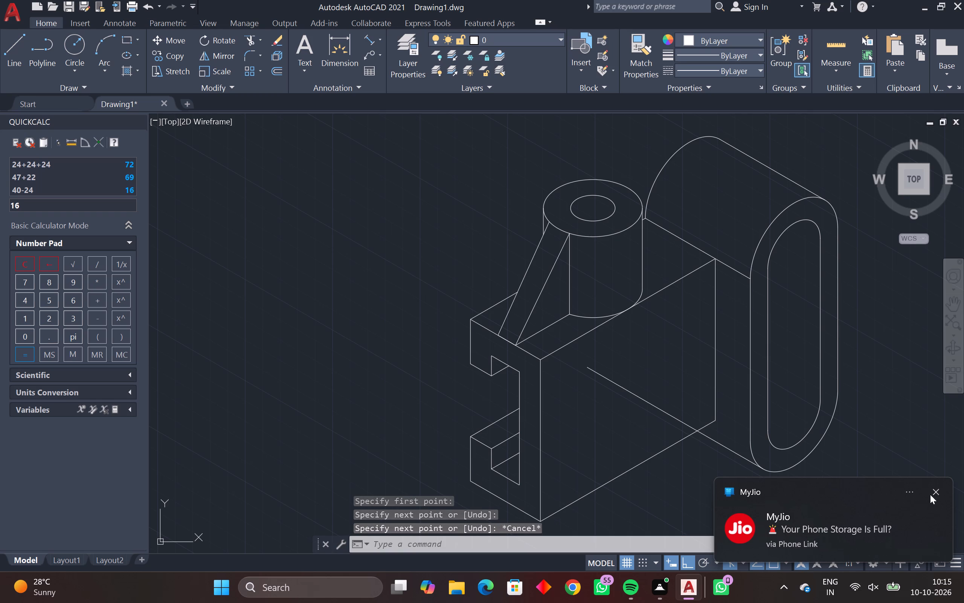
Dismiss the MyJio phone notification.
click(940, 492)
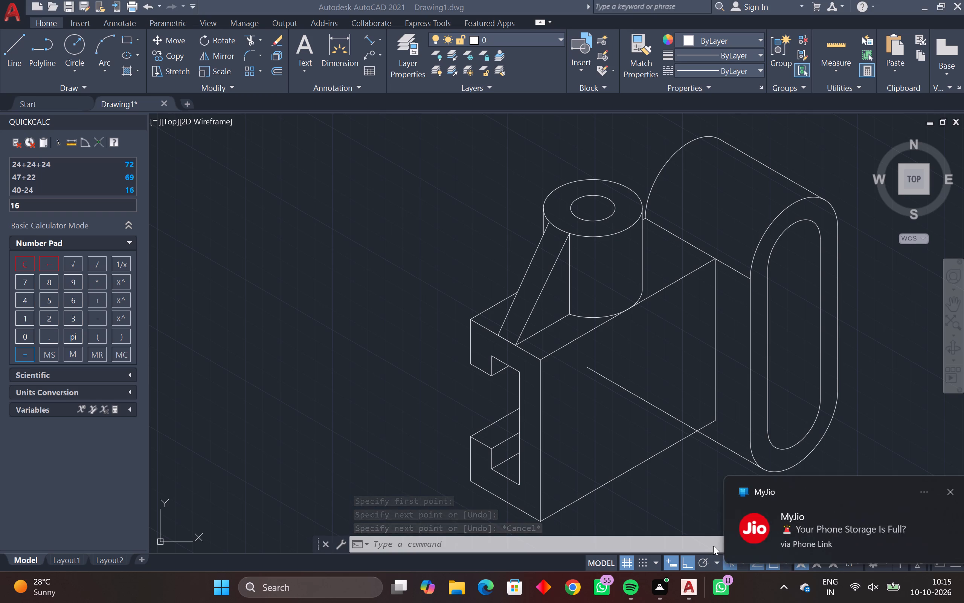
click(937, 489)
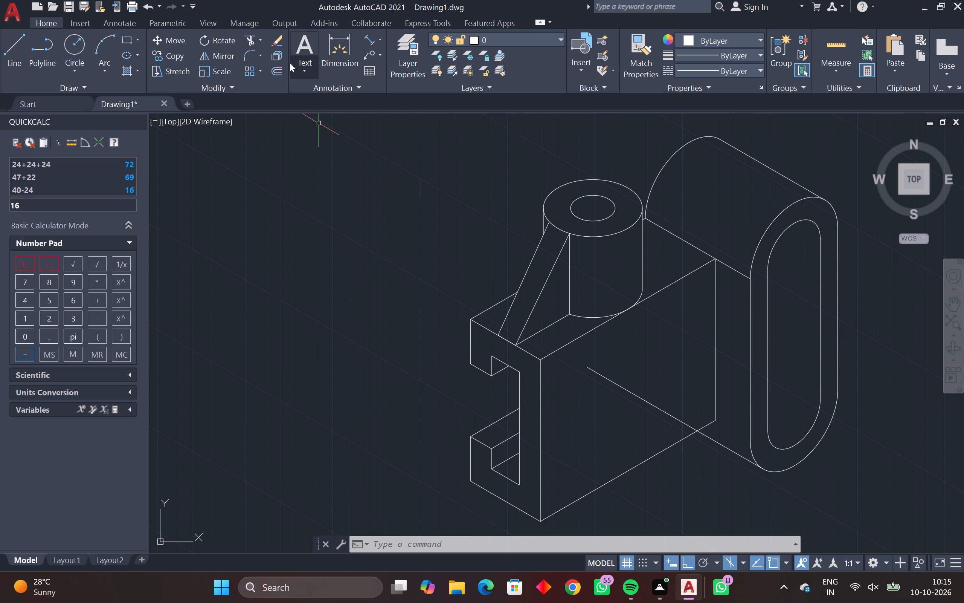
Trim the part of the 150° line that overlaps the block's front face, back to the block's lower edge.
click(257, 40)
drag(672, 357, 622, 430)
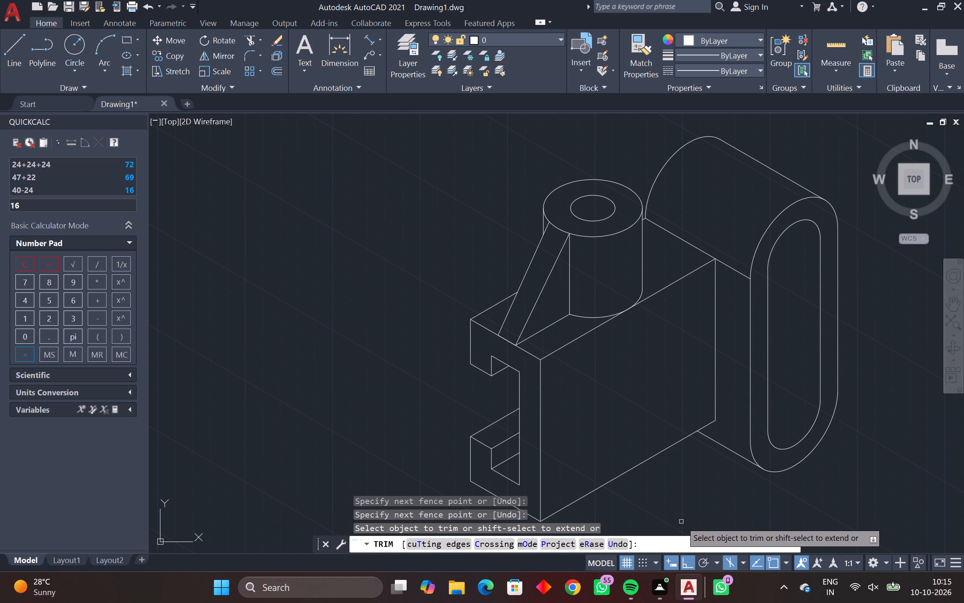
middle_drag(699, 526, 735, 550)
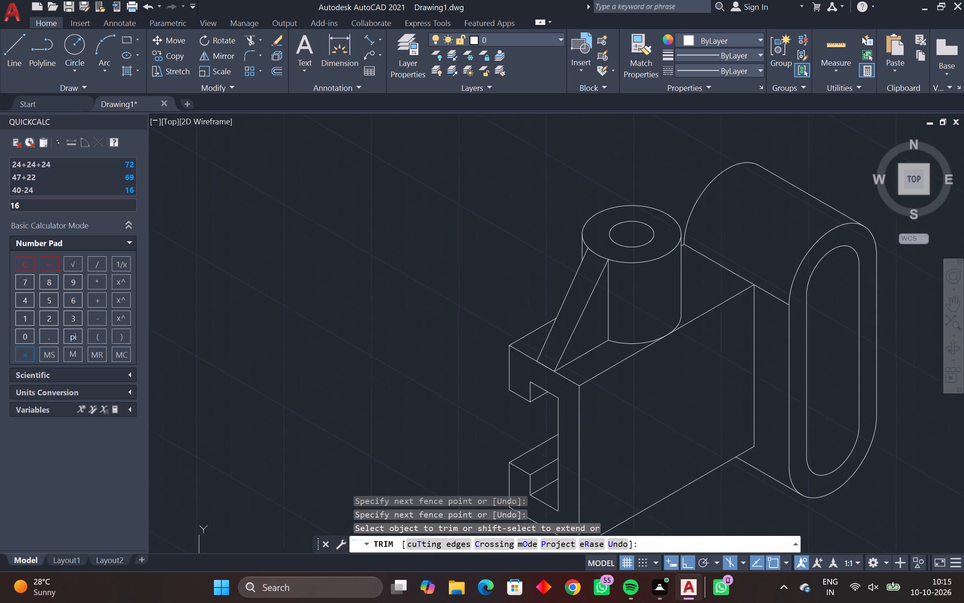
middle_drag(735, 550, 678, 602)
middle_drag(705, 497, 564, 443)
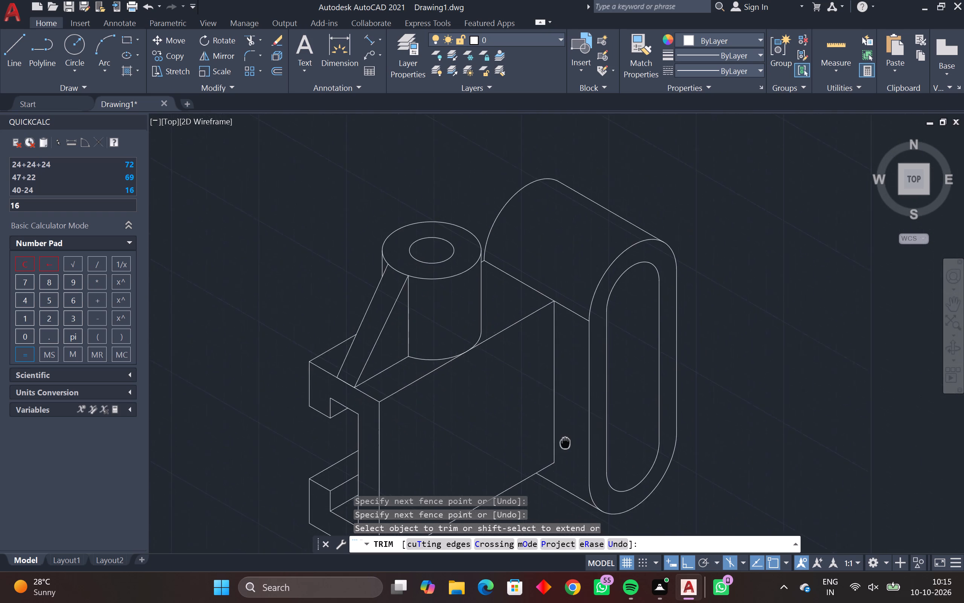
middle_drag(564, 443, 628, 365)
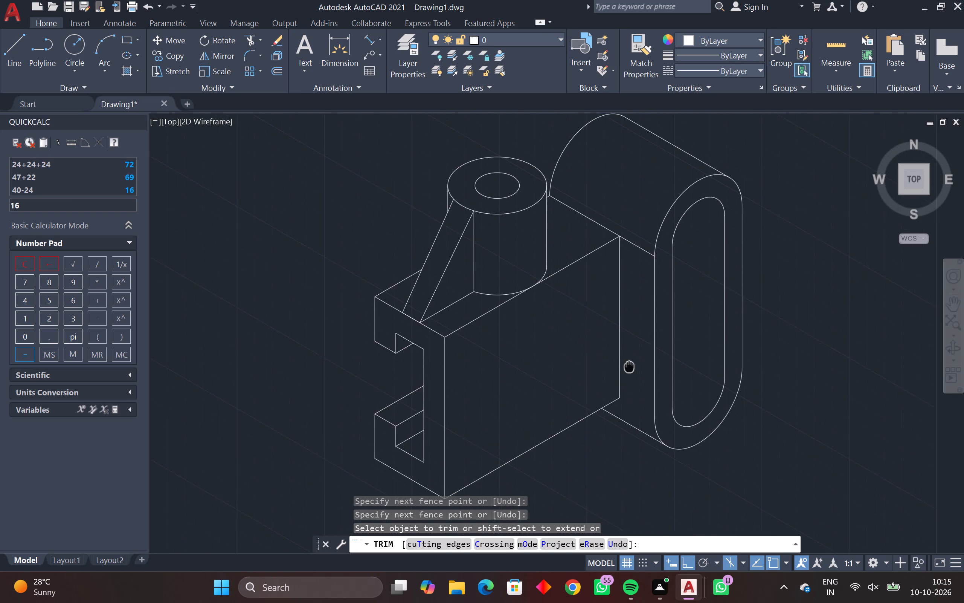
middle_drag(628, 365, 613, 365)
scroll(549, 283, down, 1)
middle_drag(548, 288, 541, 360)
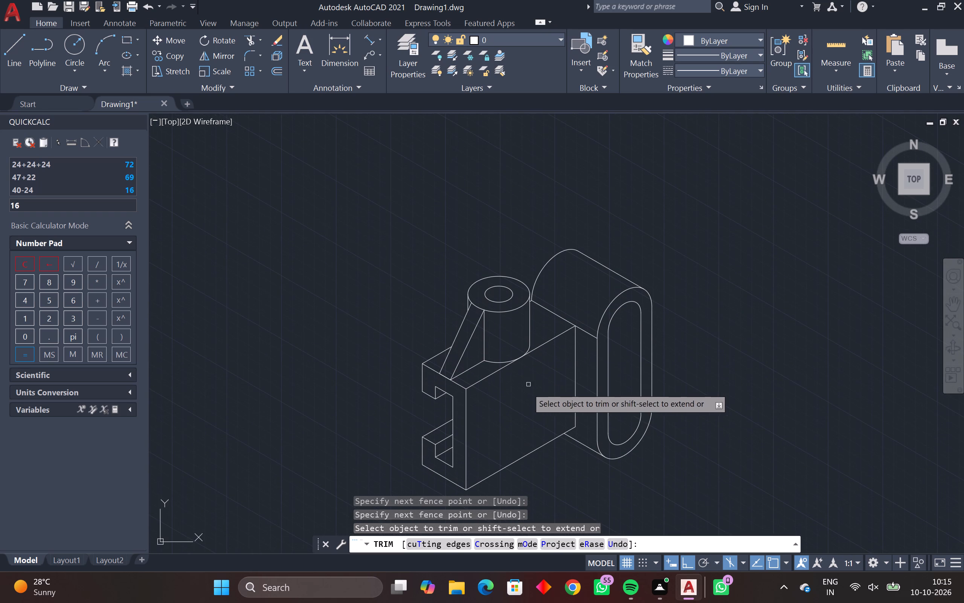
key(Escape)
key(Escape)
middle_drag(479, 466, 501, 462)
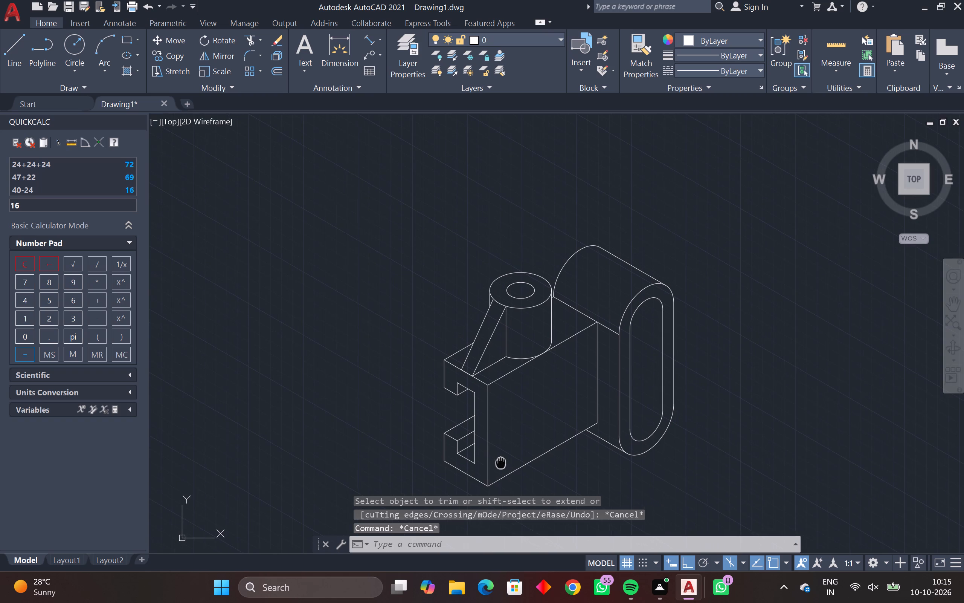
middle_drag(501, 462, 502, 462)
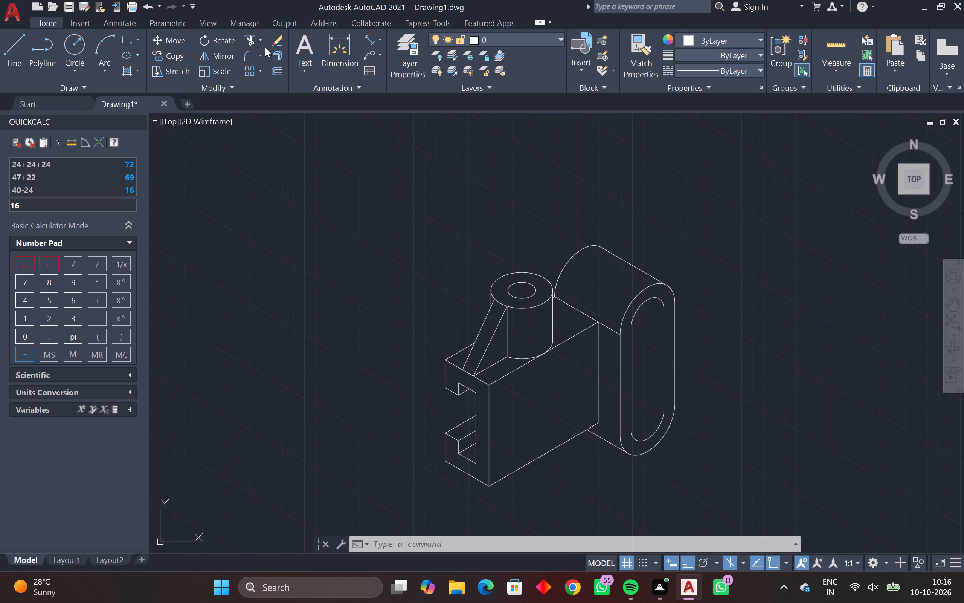
Add an aligned dimension to the vertical outer edge of the block's upper lip, placed just outside the end face.
click(368, 38)
click(380, 37)
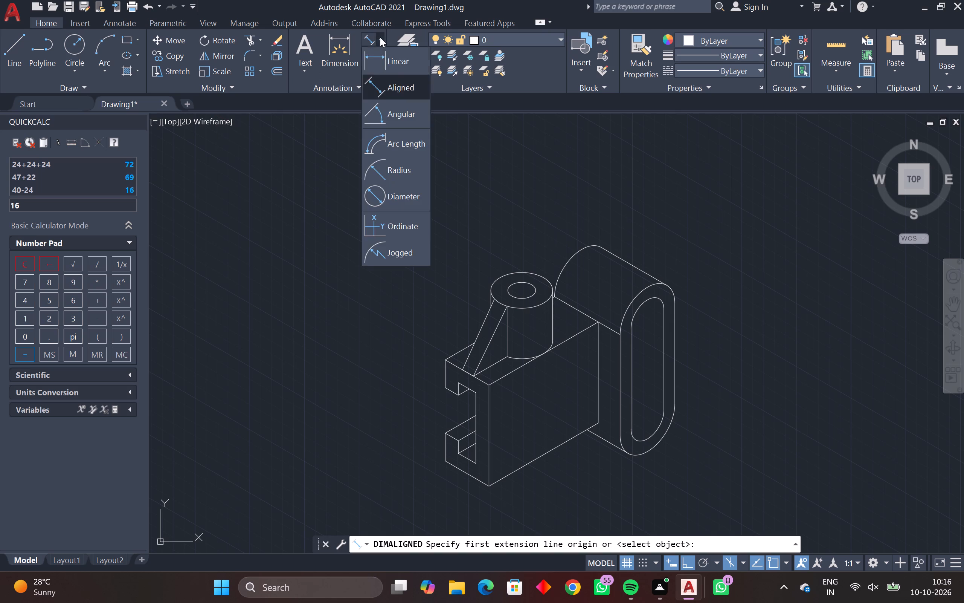
click(388, 94)
middle_drag(498, 323, 473, 308)
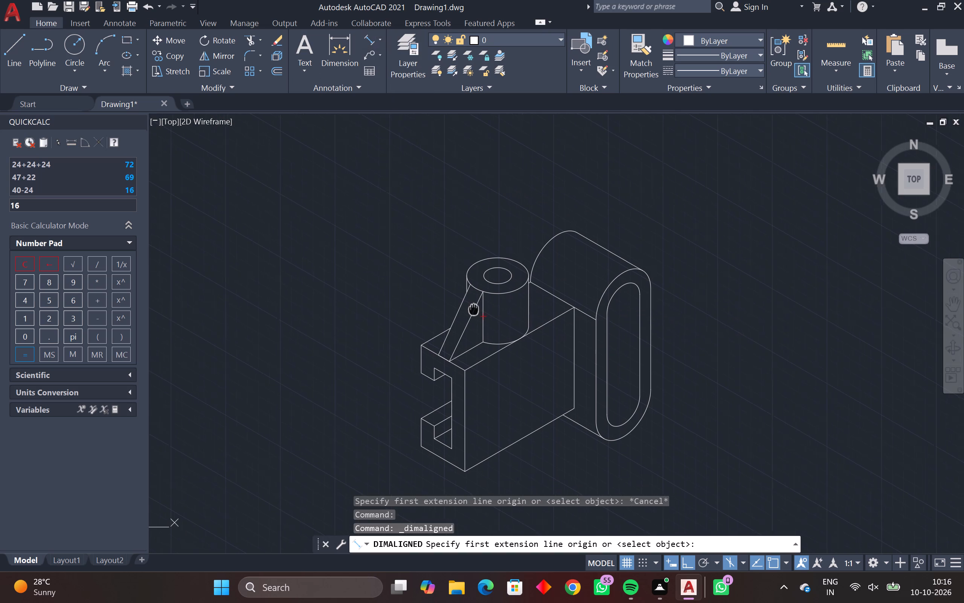
middle_drag(473, 308, 458, 299)
middle_drag(436, 344, 436, 332)
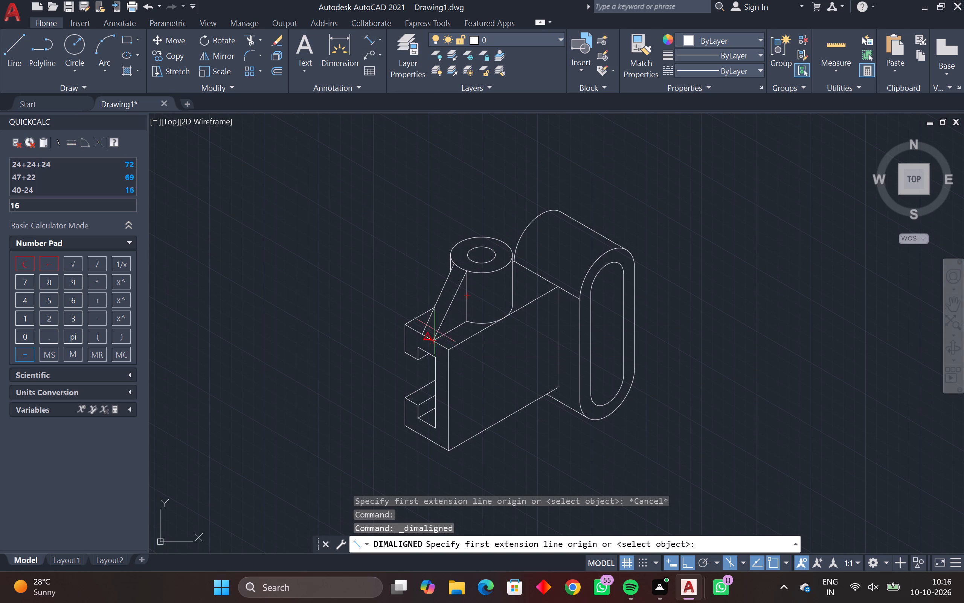
middle_drag(423, 372, 417, 357)
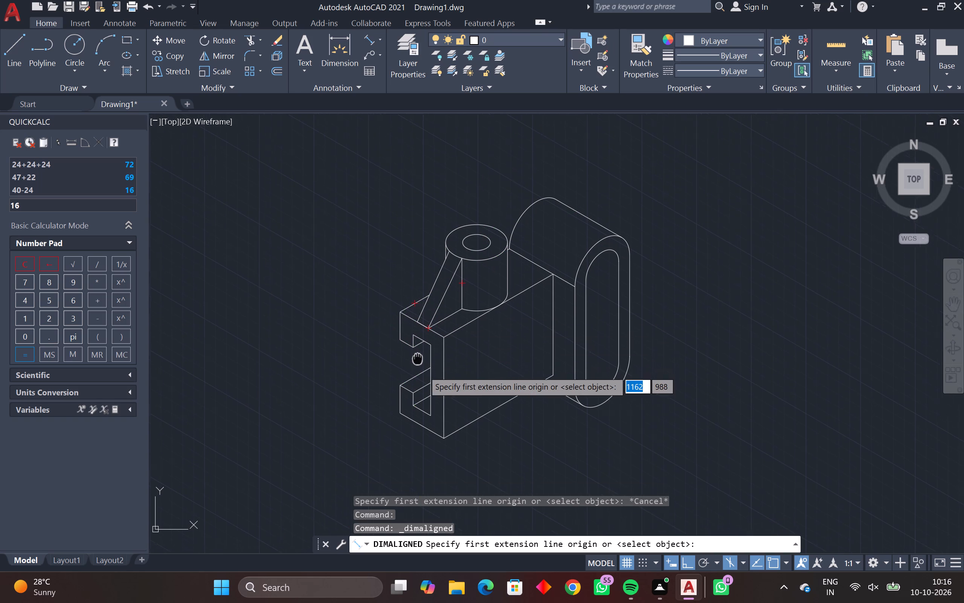
middle_drag(417, 357, 416, 366)
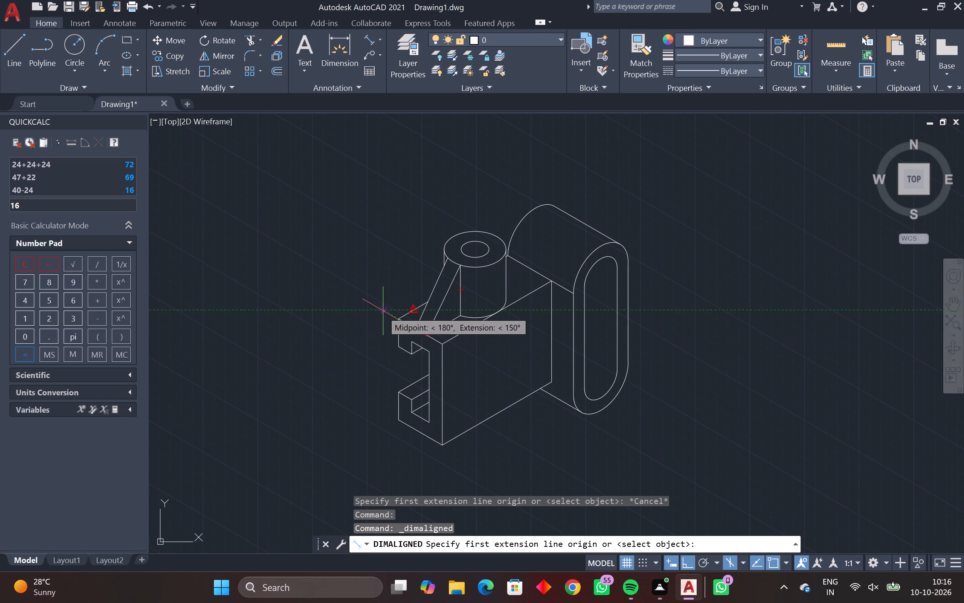
click(401, 322)
click(398, 349)
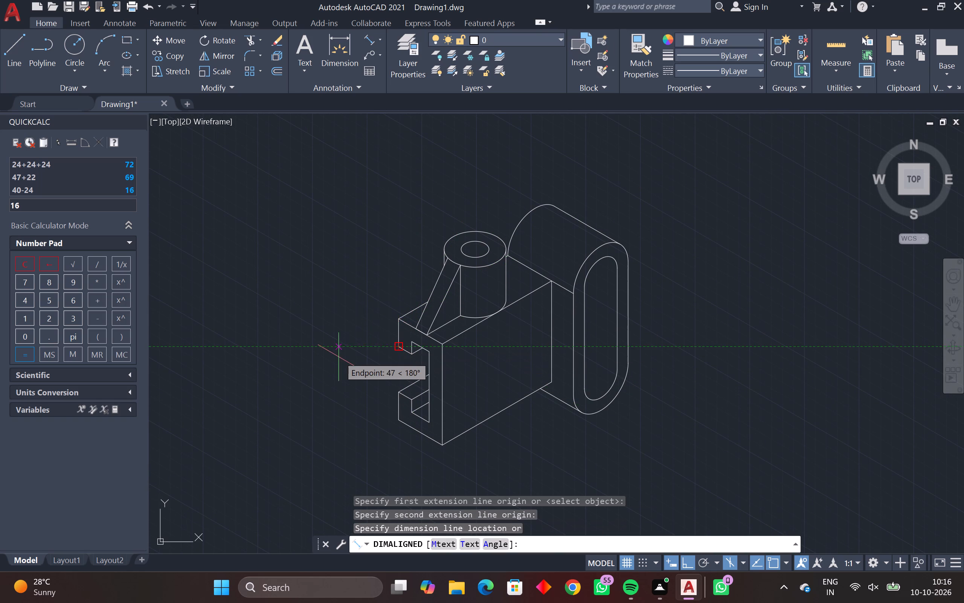
scroll(377, 350, up, 3)
click(422, 340)
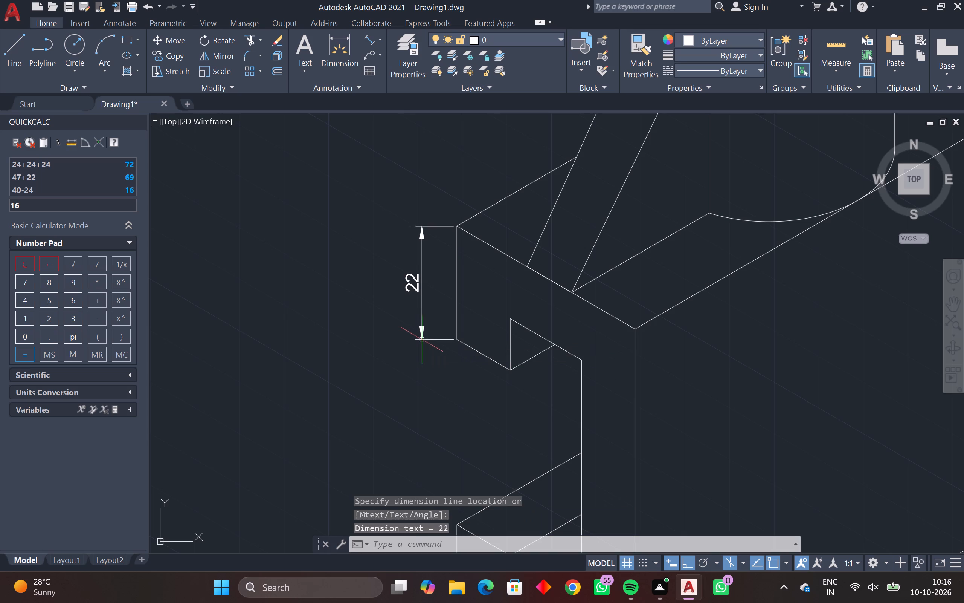
Add an aligned dimension to the vertical outer edge of the block's lower lip, placed just outside the end face.
middle_drag(418, 453, 448, 330)
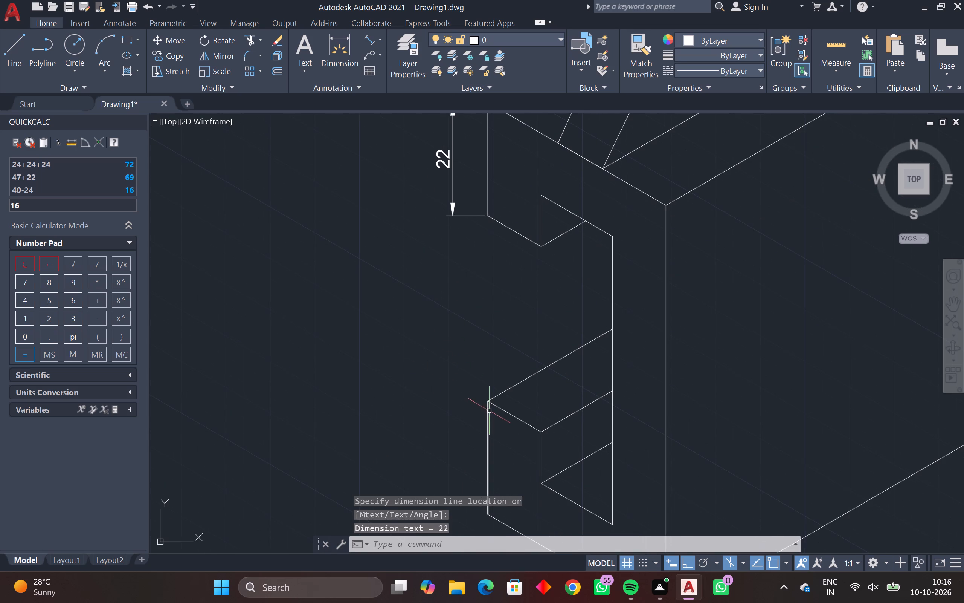
middle_drag(490, 411, 489, 396)
key(space)
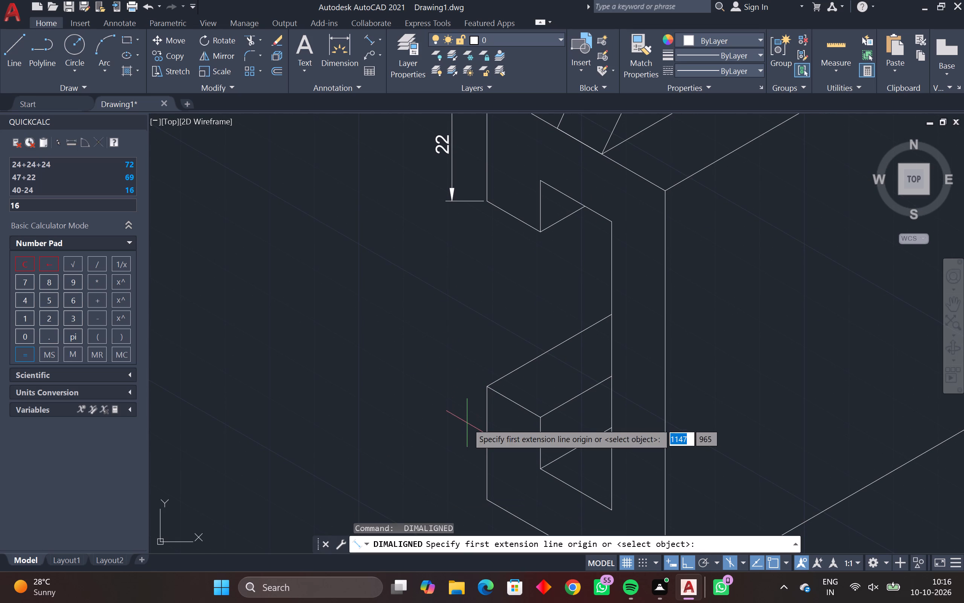
click(489, 389)
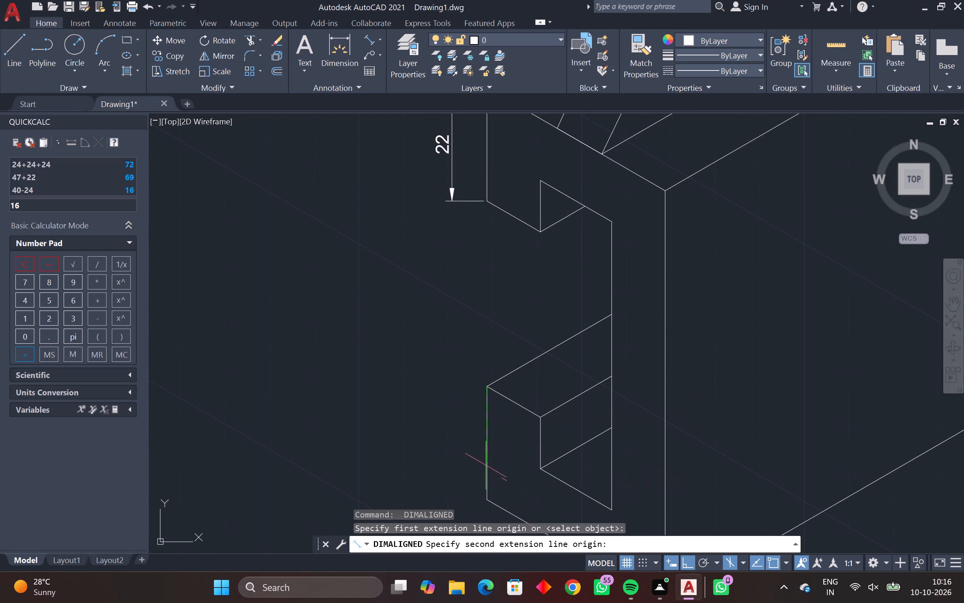
click(487, 500)
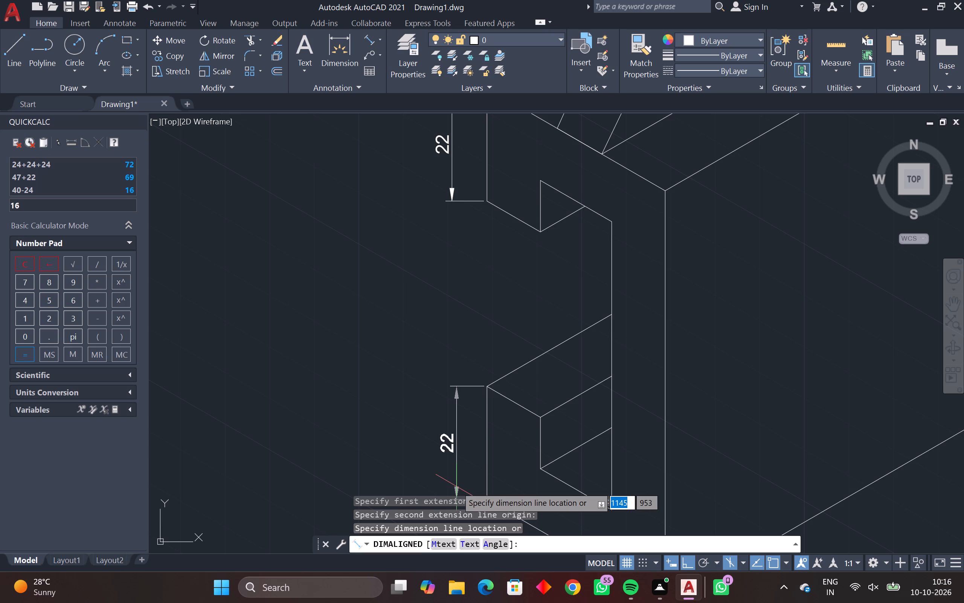
click(456, 487)
Add an aligned dimension across the vertical gap between the two lips, in line with the lower lip's dimension.
key(space)
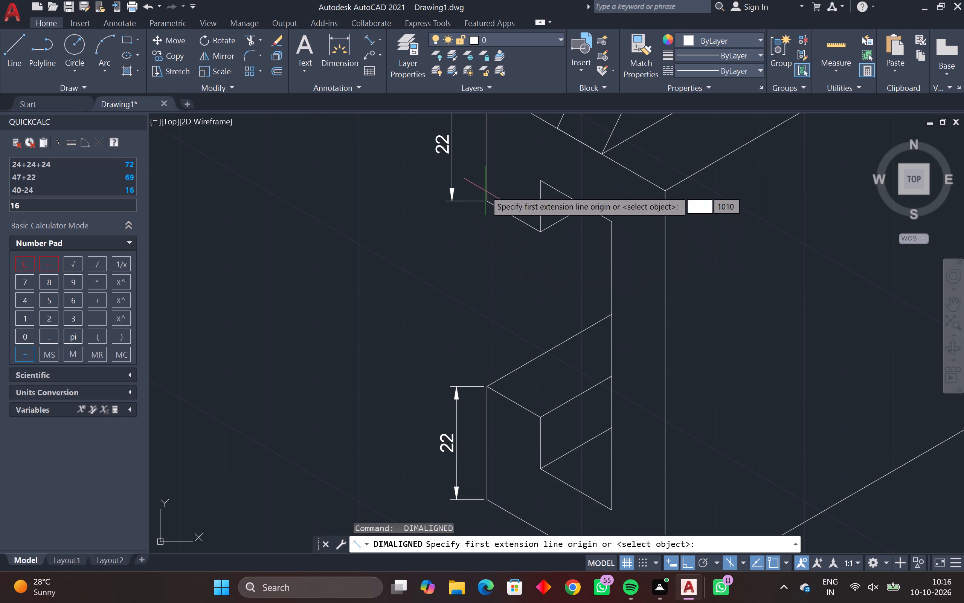
click(488, 202)
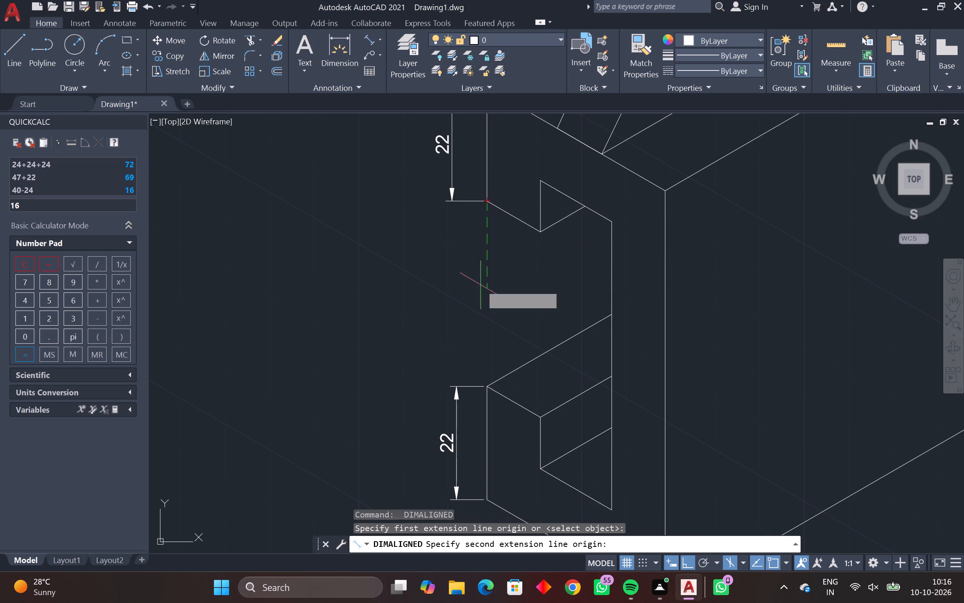
click(488, 389)
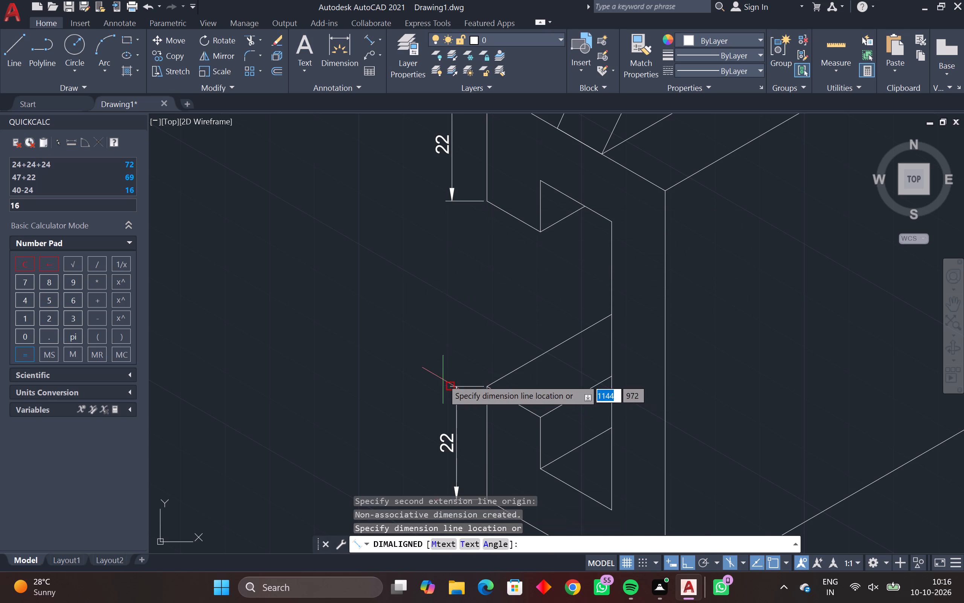
click(458, 388)
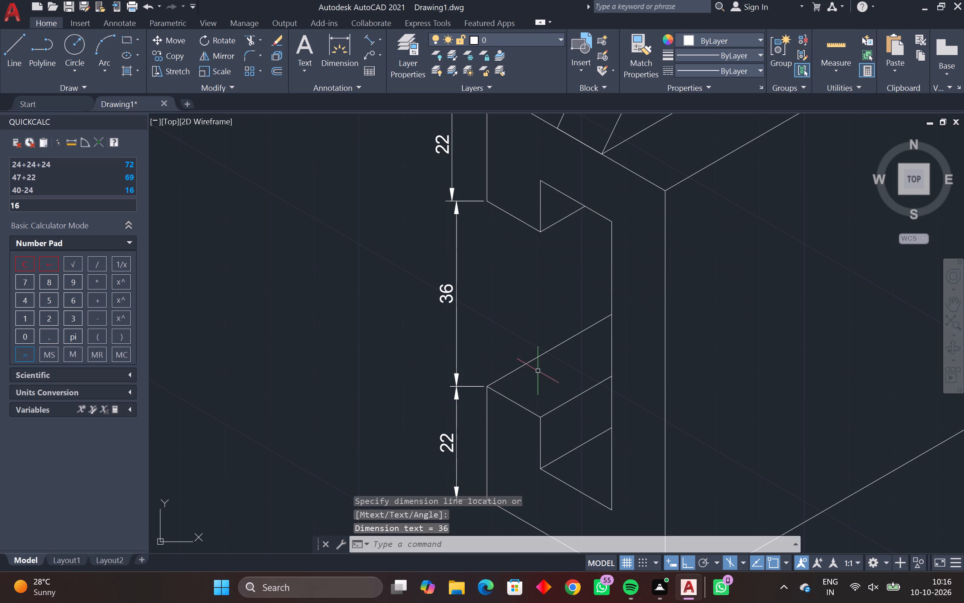
Stretch the upper lip's dimension line so it lines up with the dimension line of the gap below.
middle_drag(485, 239, 521, 332)
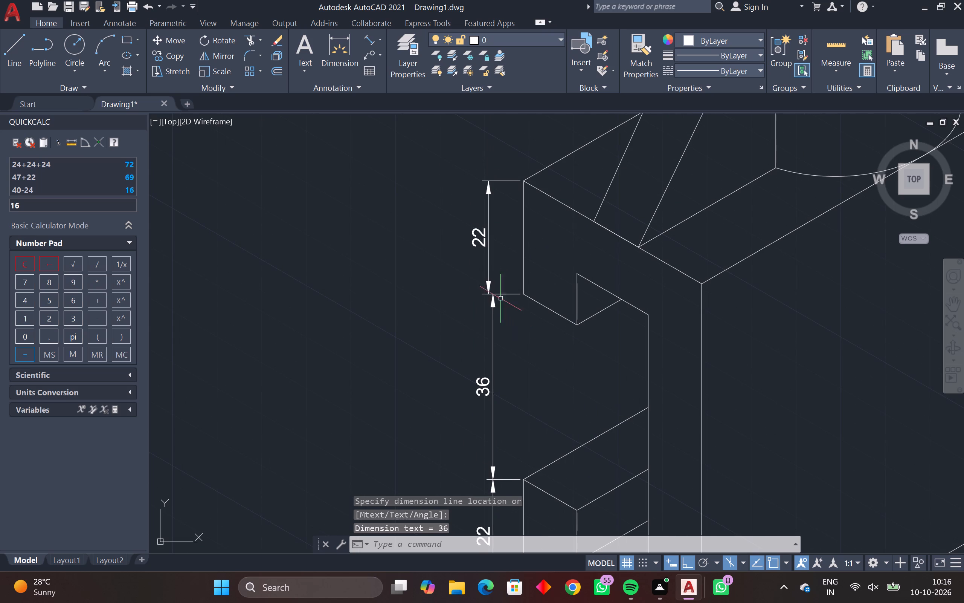
drag(490, 275, 490, 291)
click(488, 296)
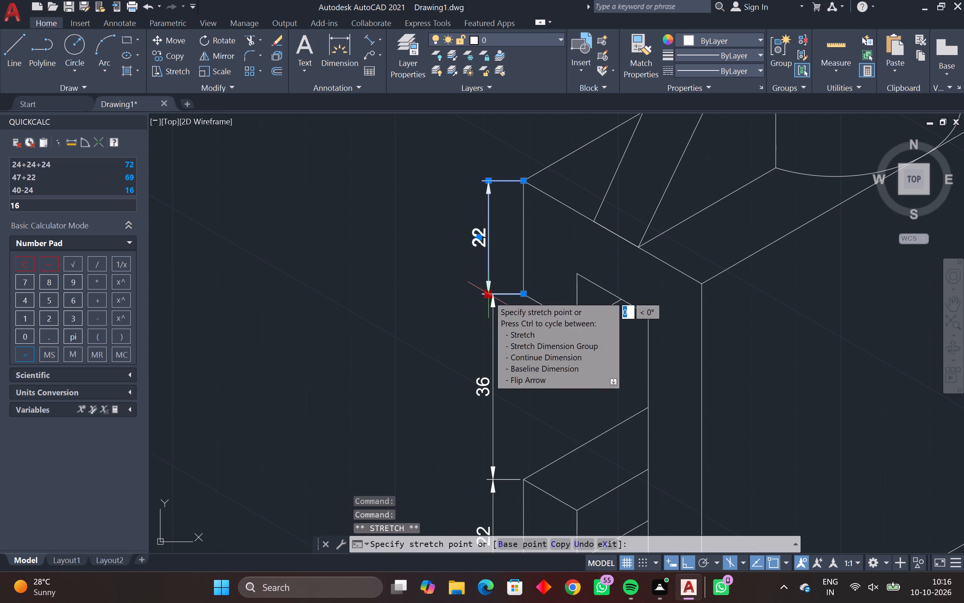
scroll(485, 295, up, 2)
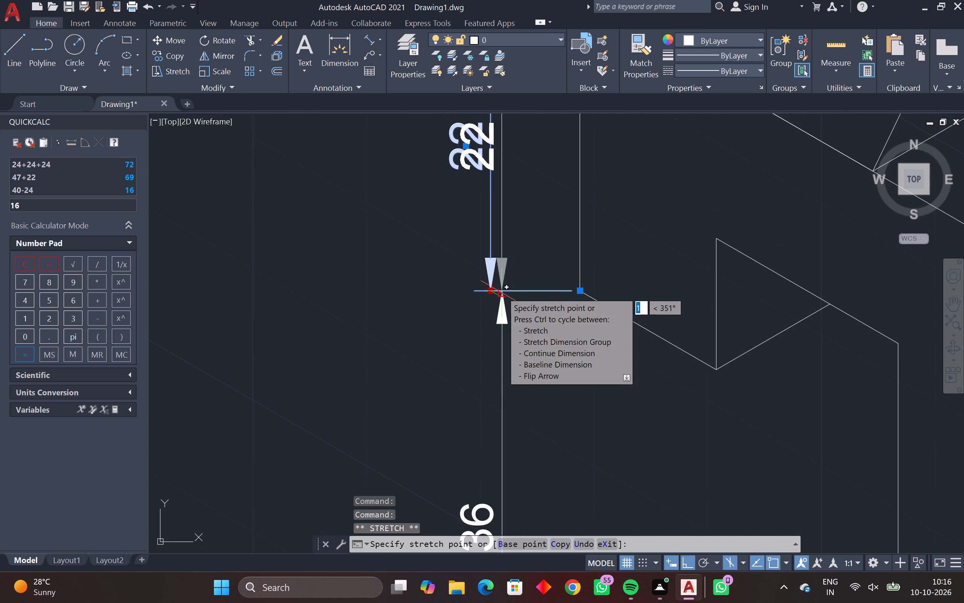
click(502, 292)
key(Escape)
Add an aligned dimension along the bottom edge of the block's slotted end face, placed below it.
scroll(551, 346, down, 3)
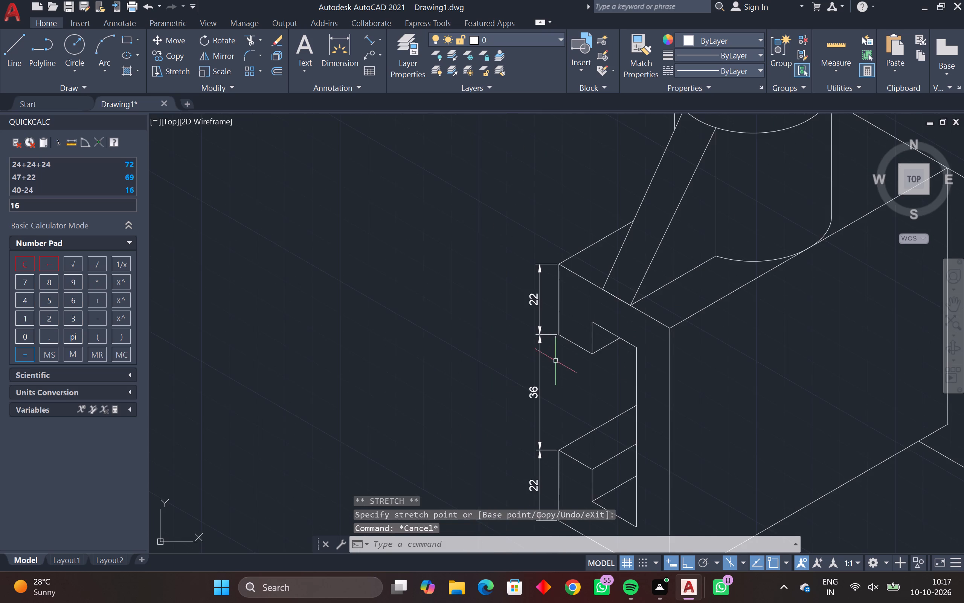
scroll(560, 370, down, 2)
middle_drag(561, 374, 535, 376)
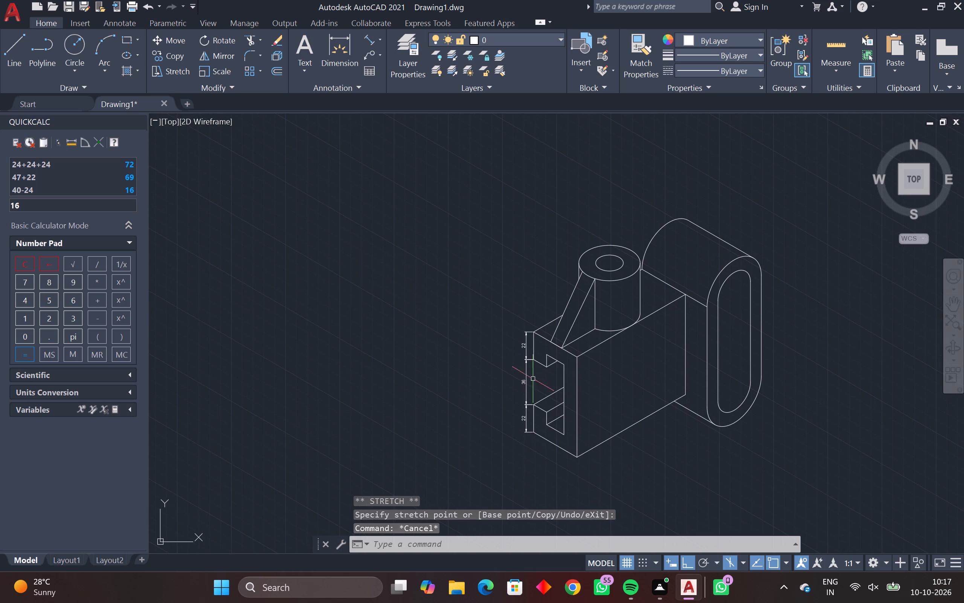
middle_drag(517, 426, 551, 404)
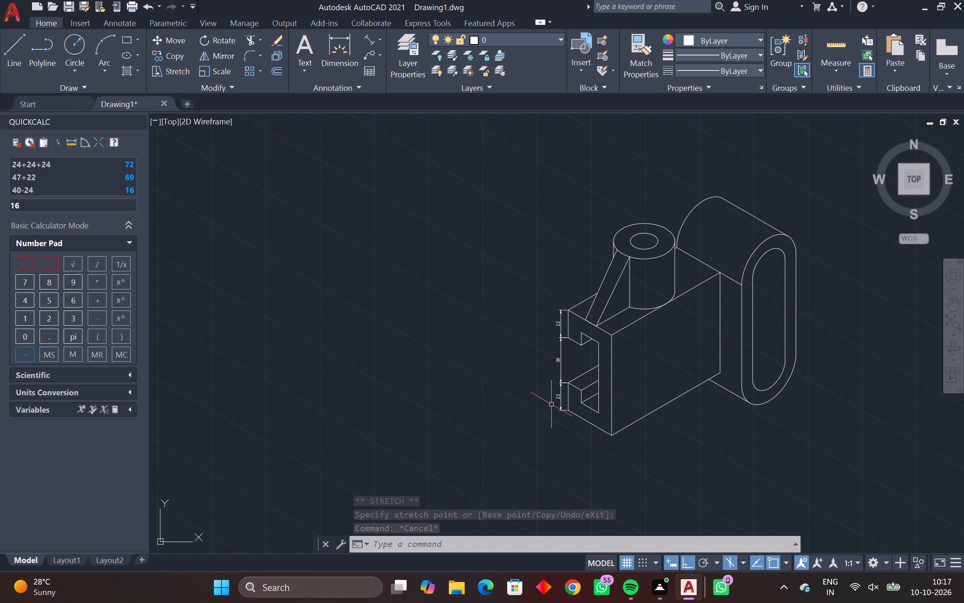
scroll(558, 436, up, 2)
middle_drag(563, 433, 537, 404)
scroll(576, 416, up, 1)
key(space)
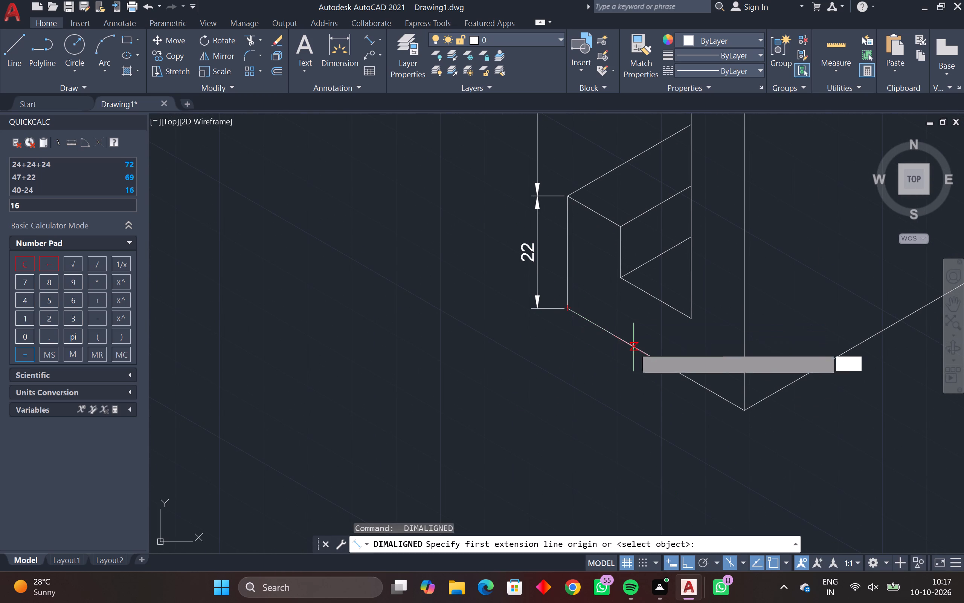
click(744, 407)
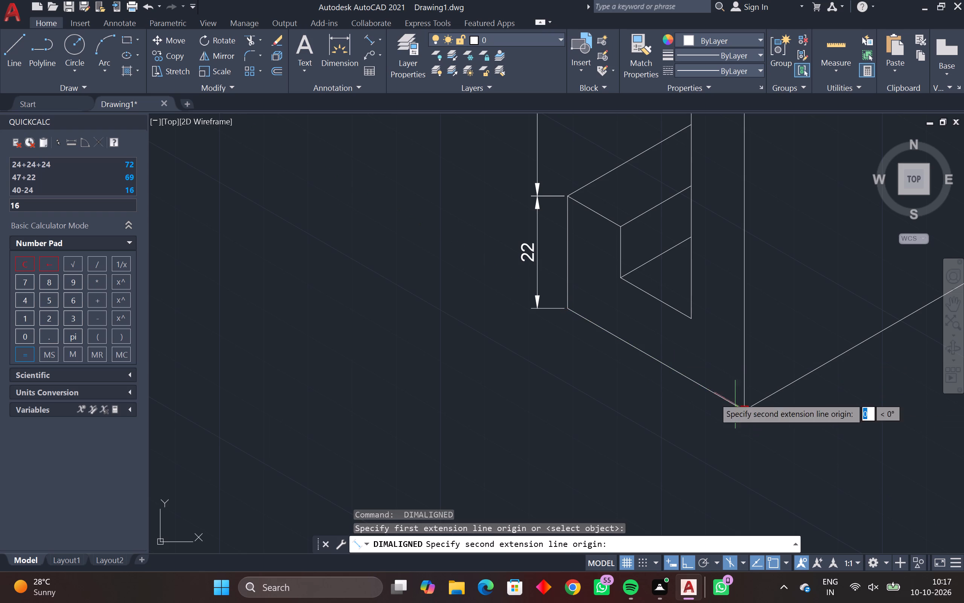
click(571, 310)
click(575, 391)
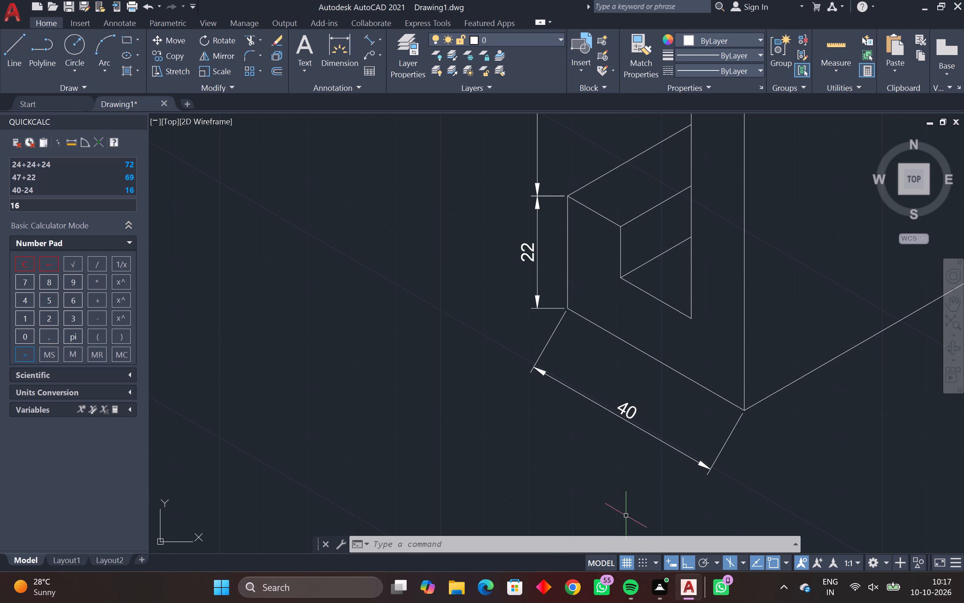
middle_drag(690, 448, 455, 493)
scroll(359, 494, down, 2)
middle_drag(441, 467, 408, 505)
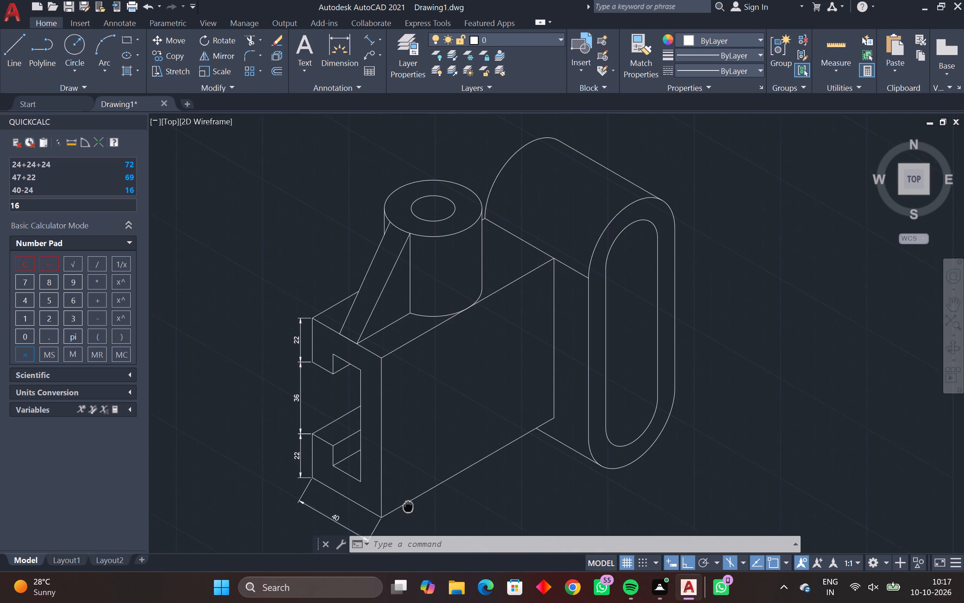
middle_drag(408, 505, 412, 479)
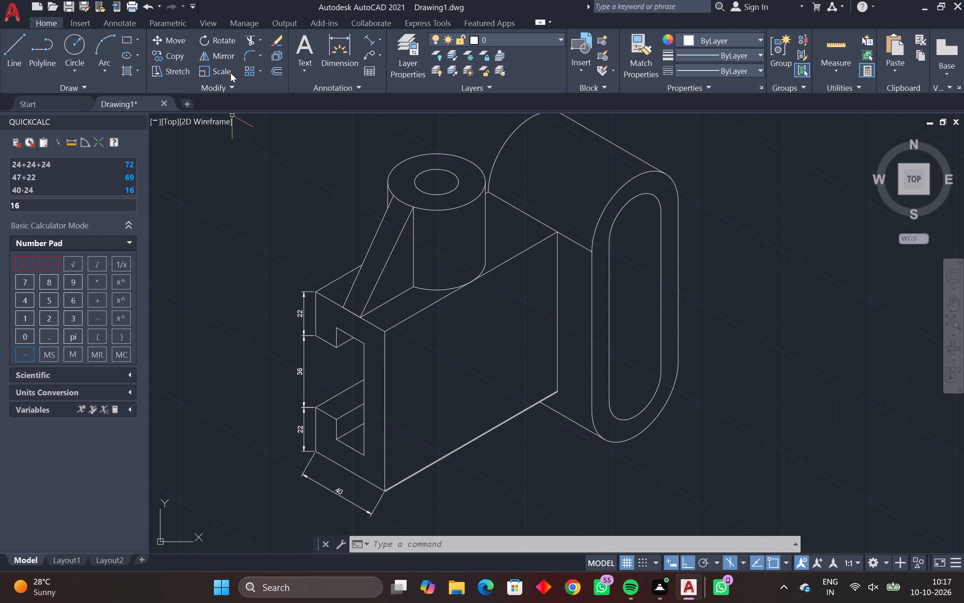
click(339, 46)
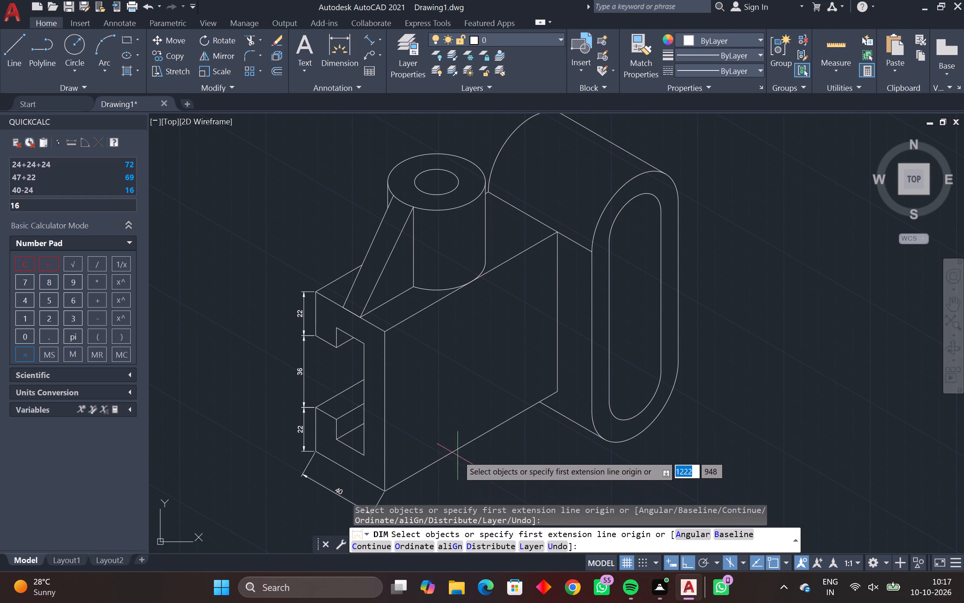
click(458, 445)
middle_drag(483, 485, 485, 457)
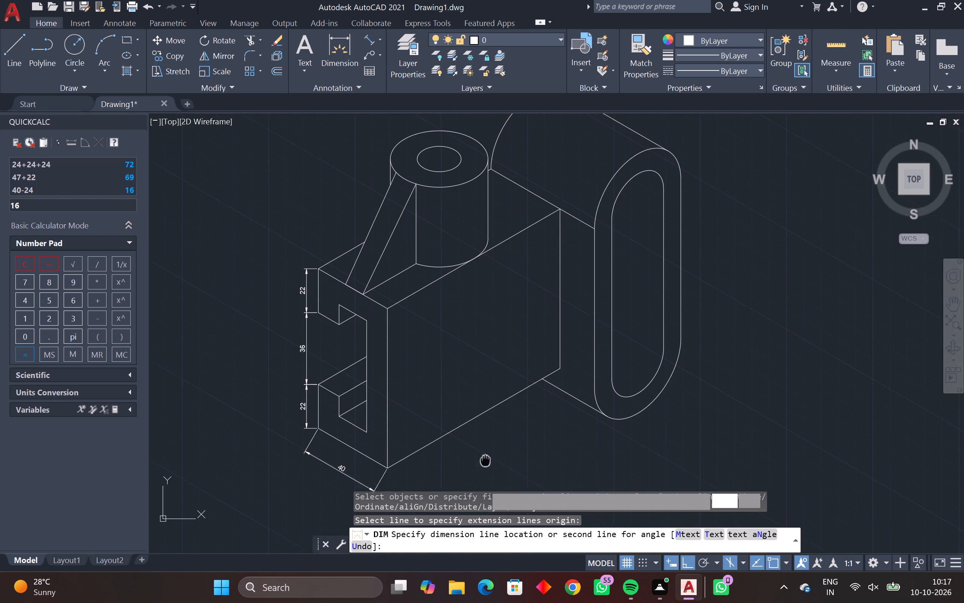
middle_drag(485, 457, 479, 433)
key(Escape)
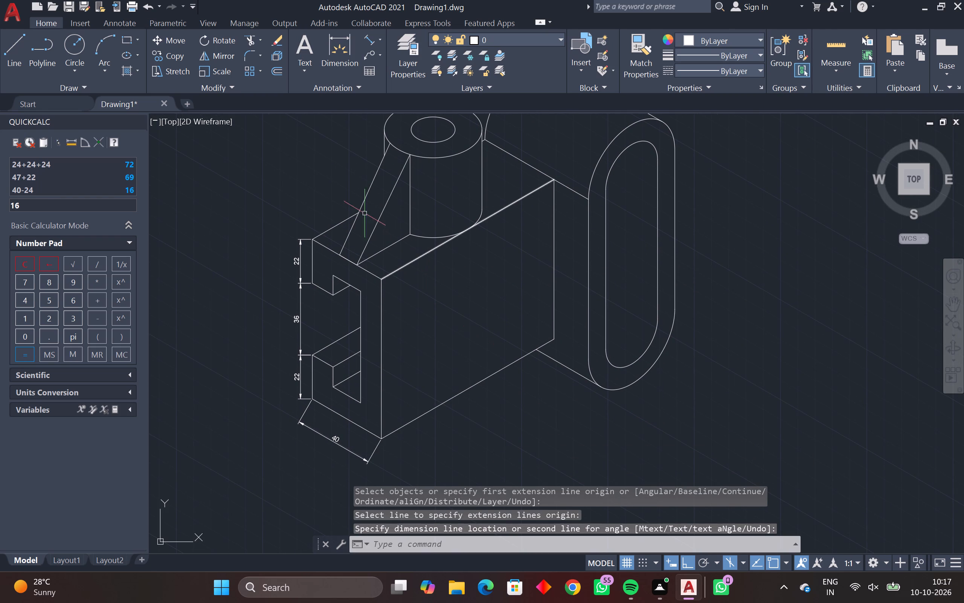
Add an aligned dimension along the long bottom edge of the block's front face, placed below the edge.
click(368, 34)
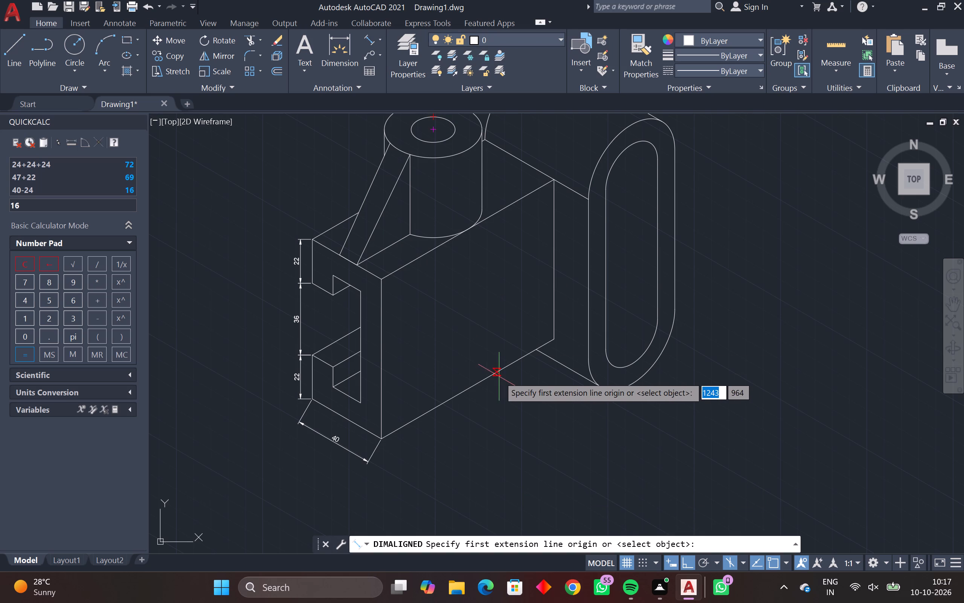
click(383, 437)
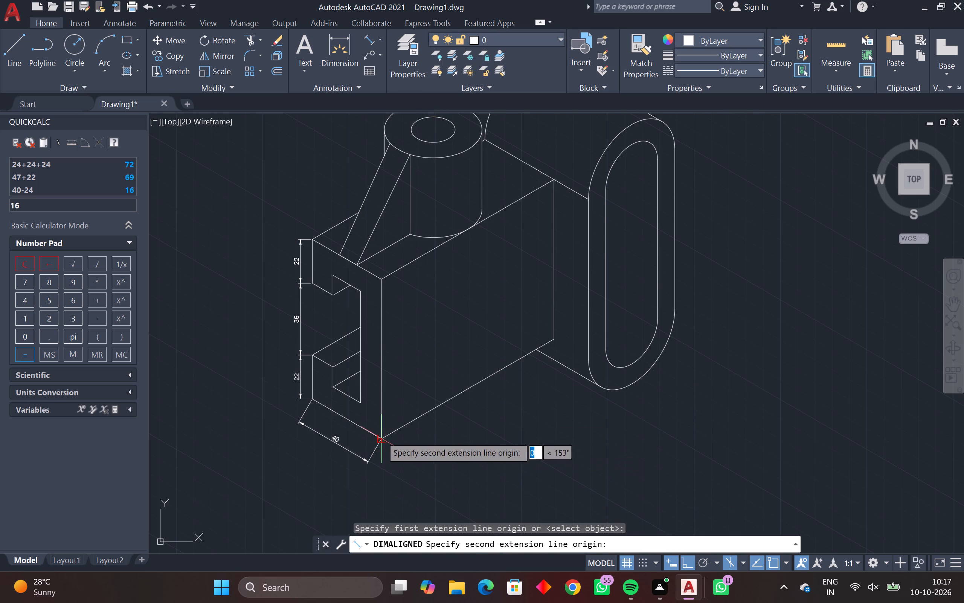
click(552, 340)
click(487, 416)
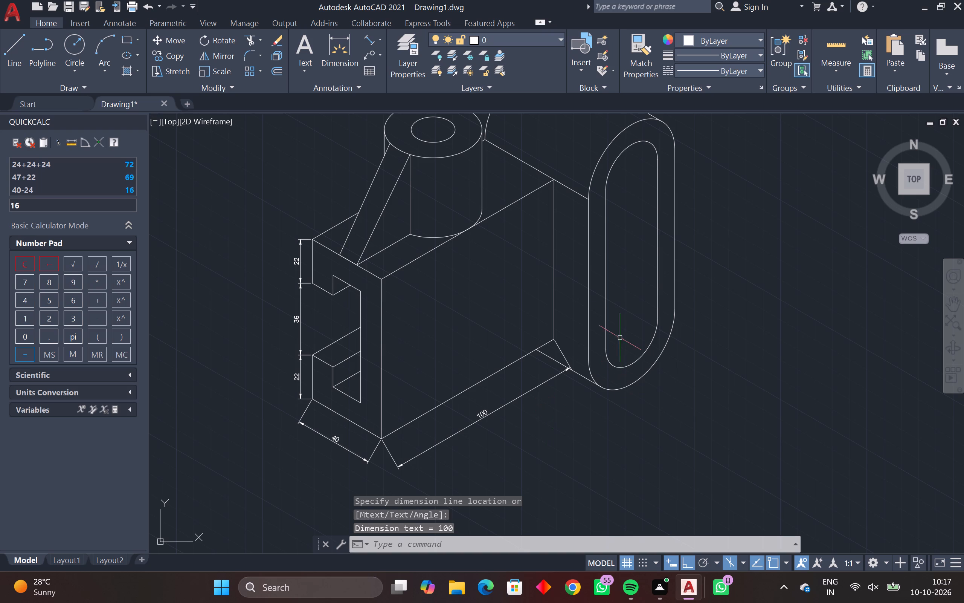
Add an aligned dimension for the cylinder's height along its outer vertical side, placed between the cylinder and the upright.
scroll(555, 250, down, 1)
middle_drag(555, 253, 548, 387)
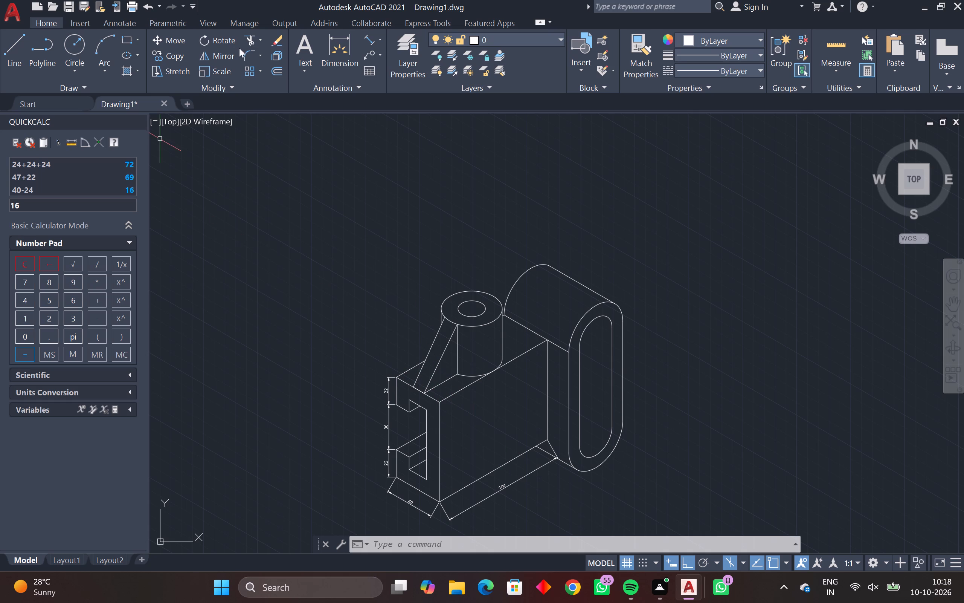
click(367, 43)
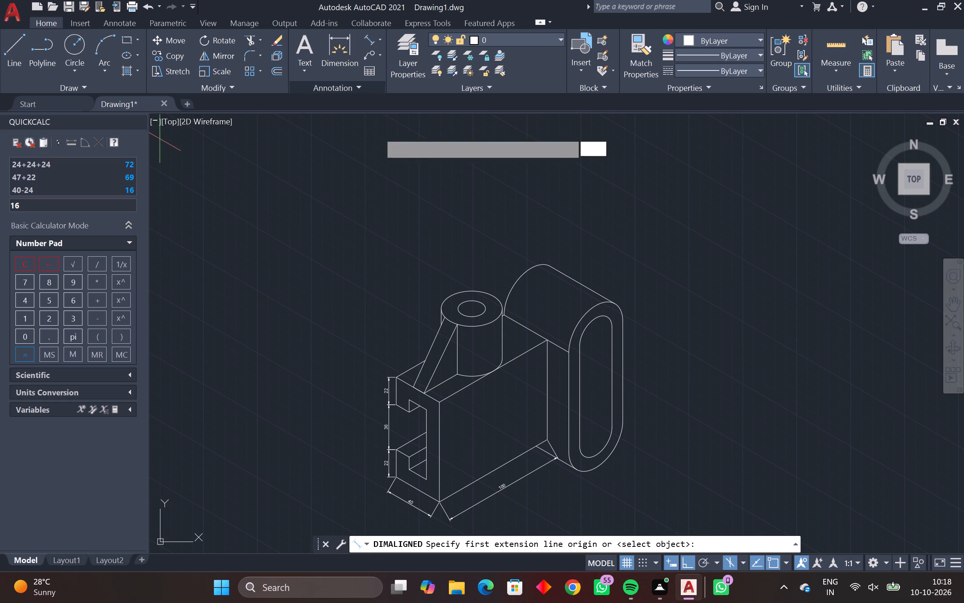
scroll(521, 367, up, 3)
middle_drag(472, 290, 470, 352)
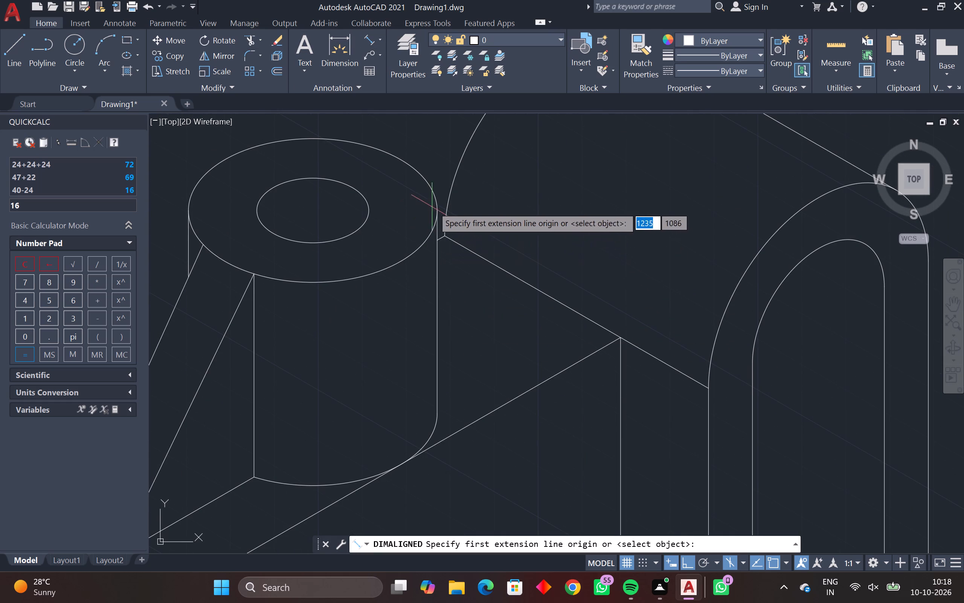
click(439, 212)
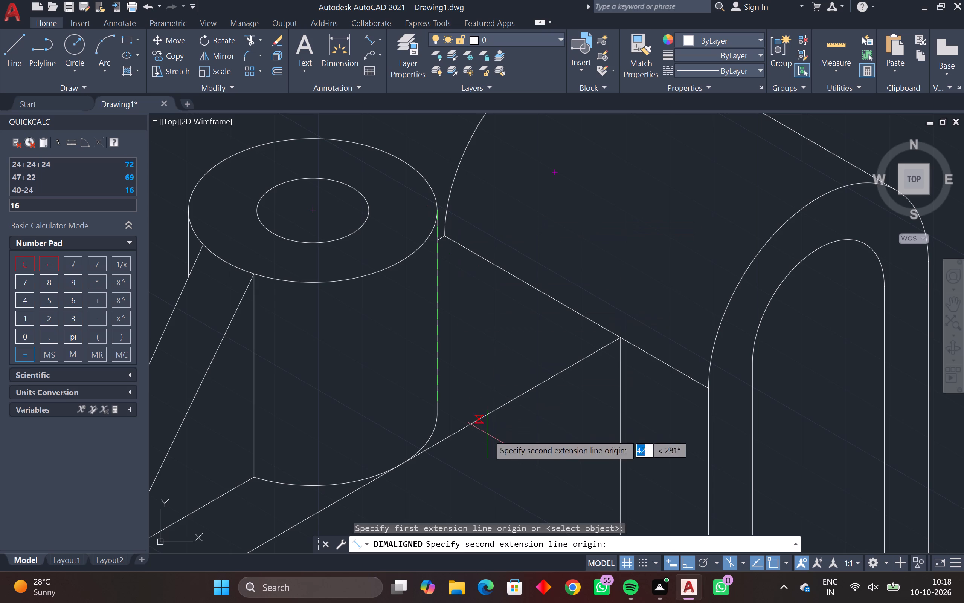
click(440, 417)
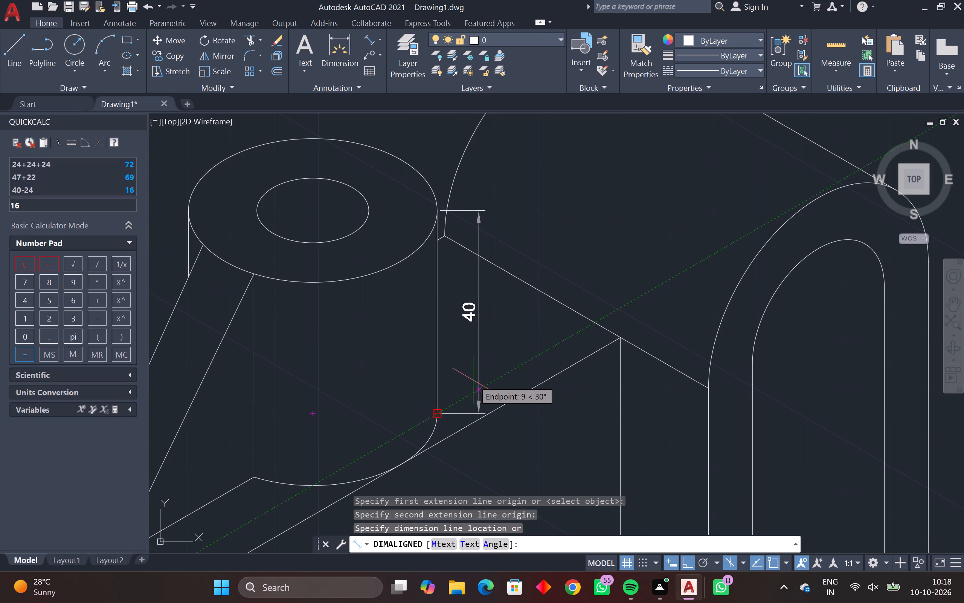
click(475, 384)
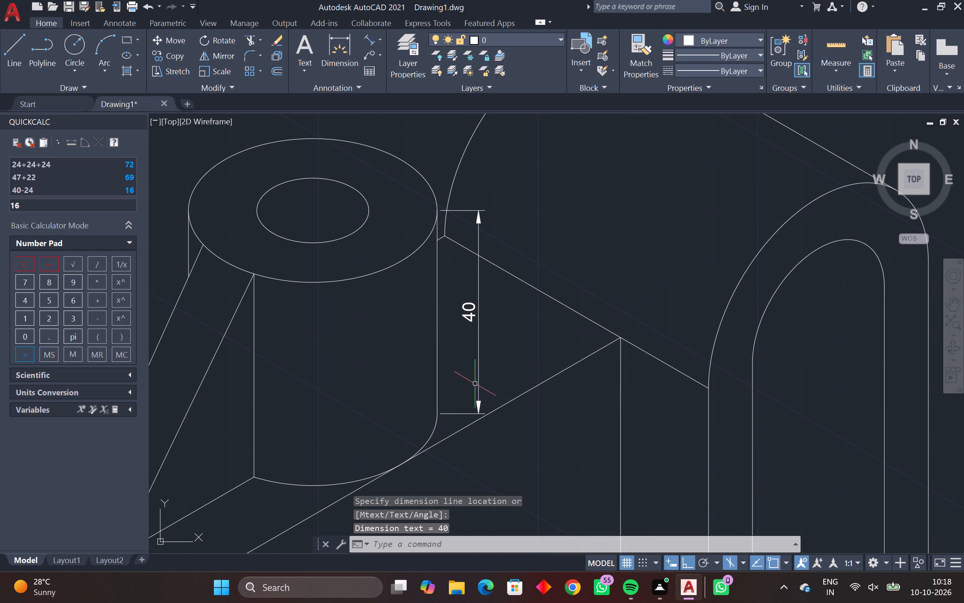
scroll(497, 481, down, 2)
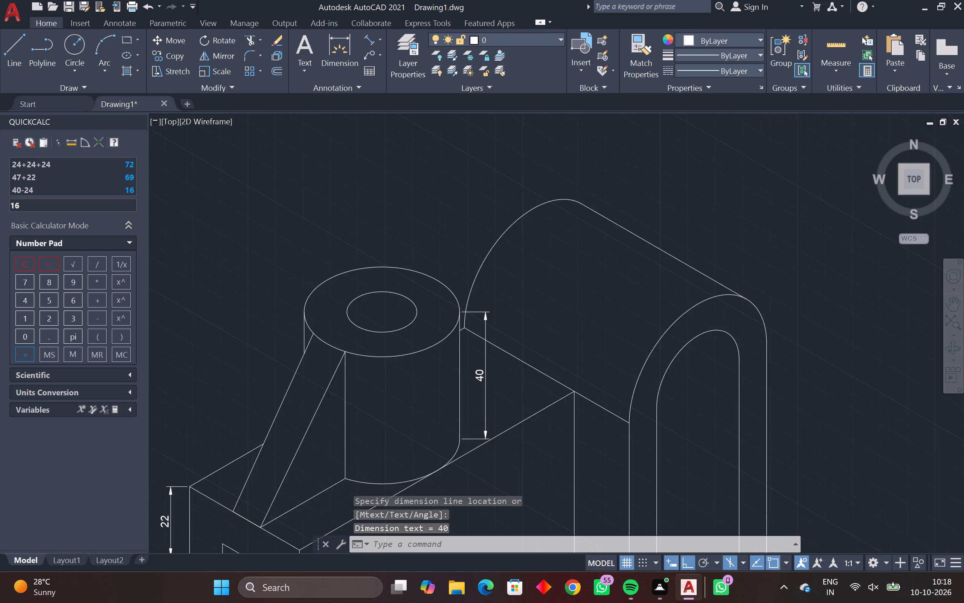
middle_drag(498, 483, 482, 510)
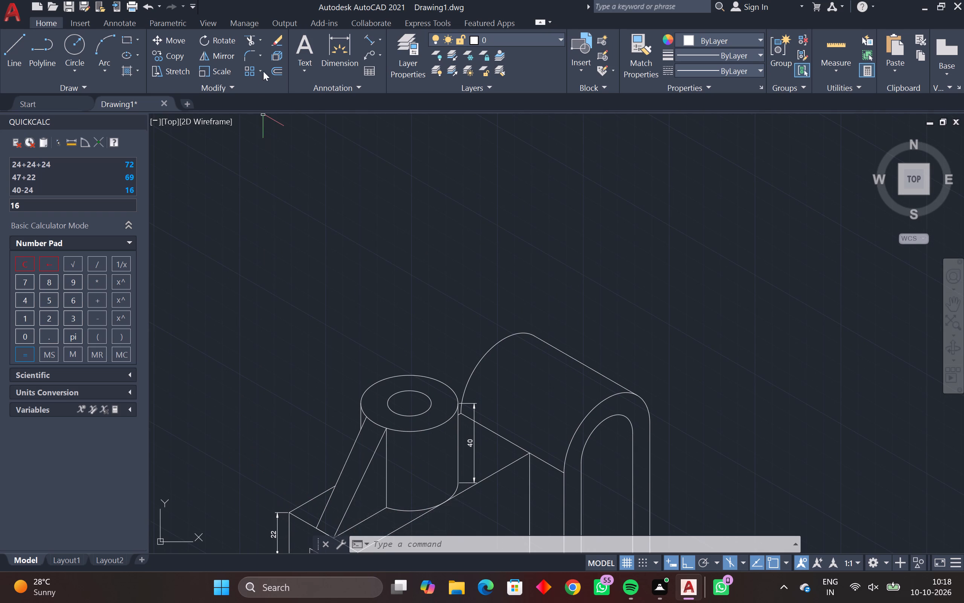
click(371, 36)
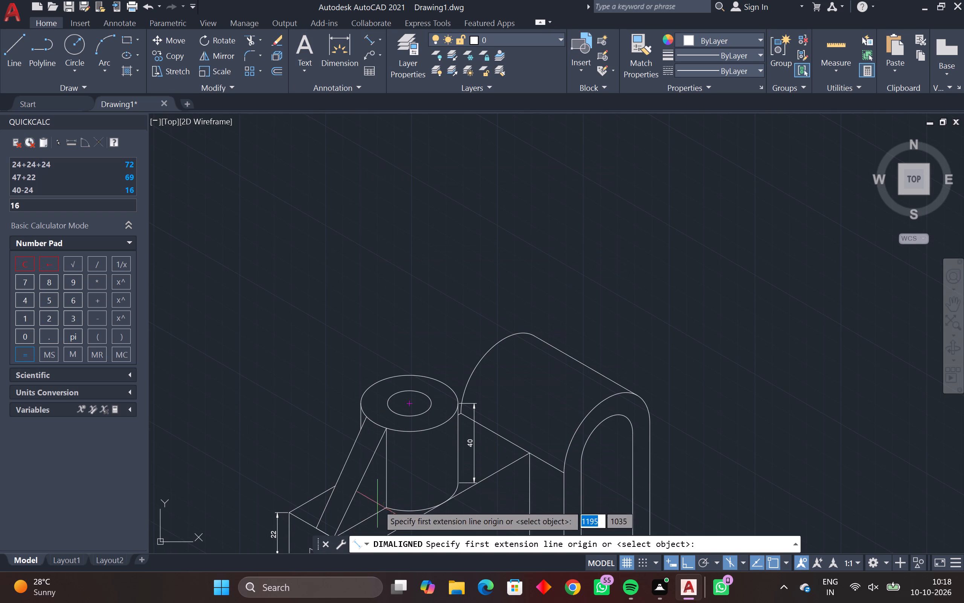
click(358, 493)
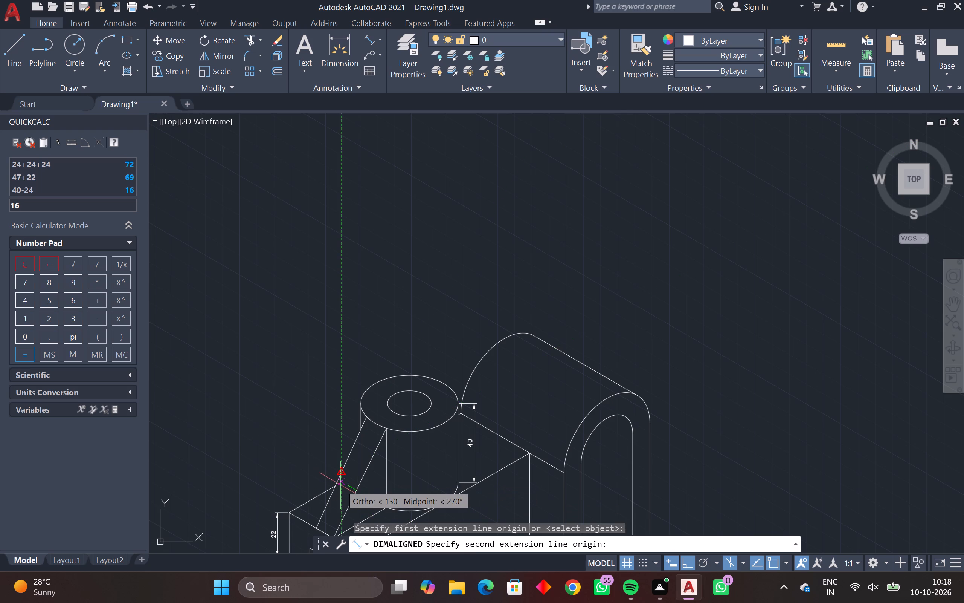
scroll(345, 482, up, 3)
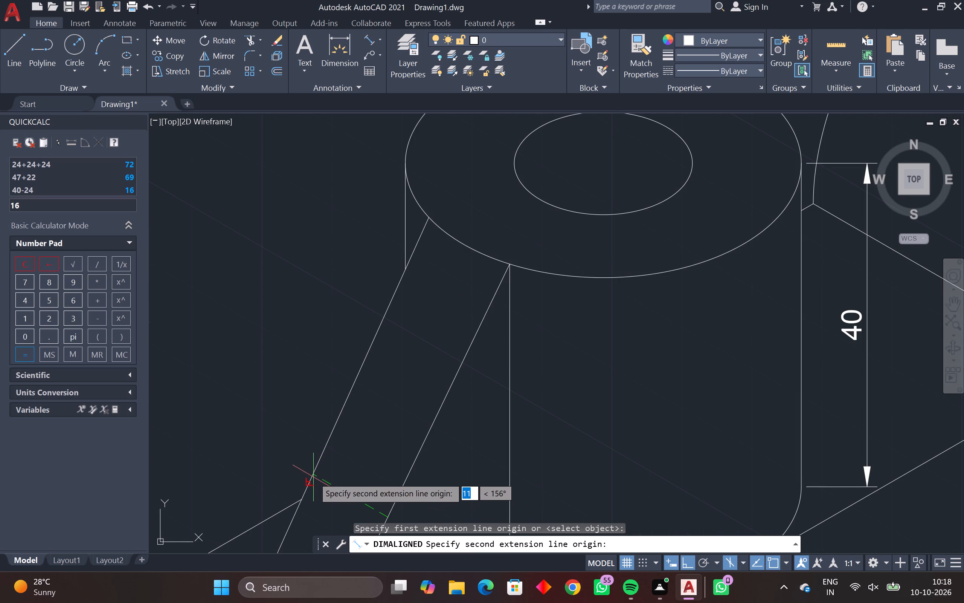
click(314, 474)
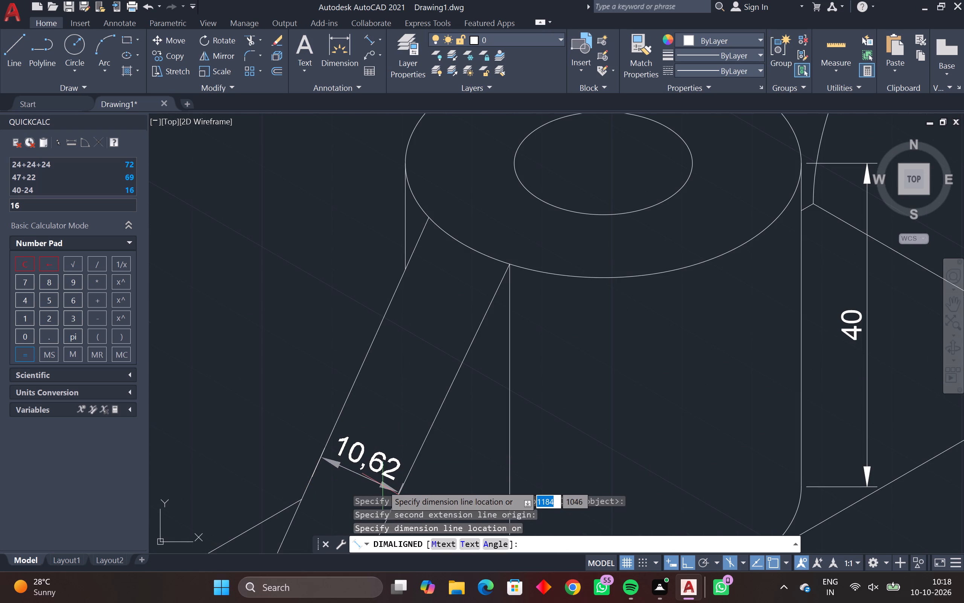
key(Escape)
Erase the short line segment overlapping the block's top edge at the foot of the rib.
scroll(384, 519, down, 1)
middle_drag(382, 475, 442, 240)
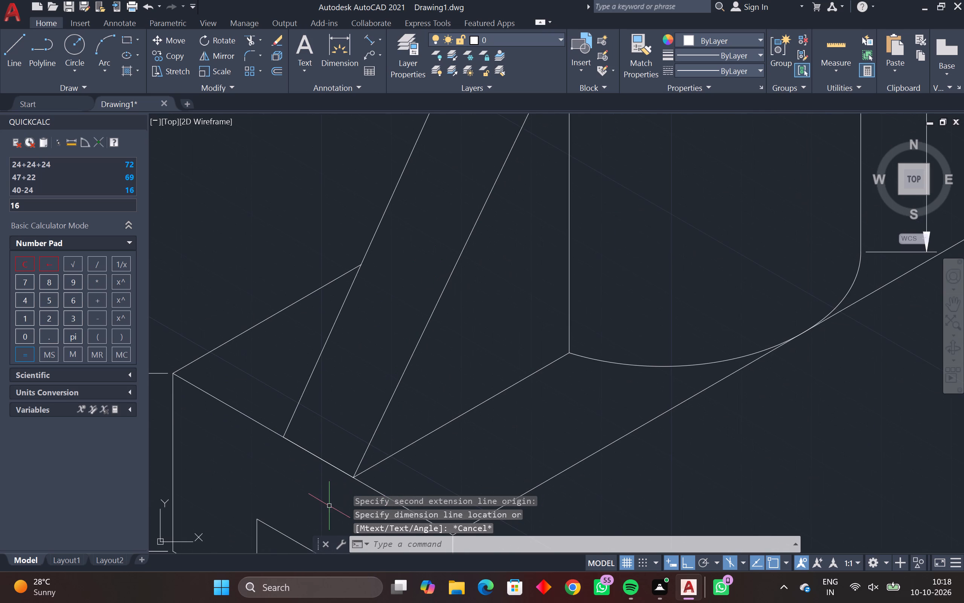
click(324, 461)
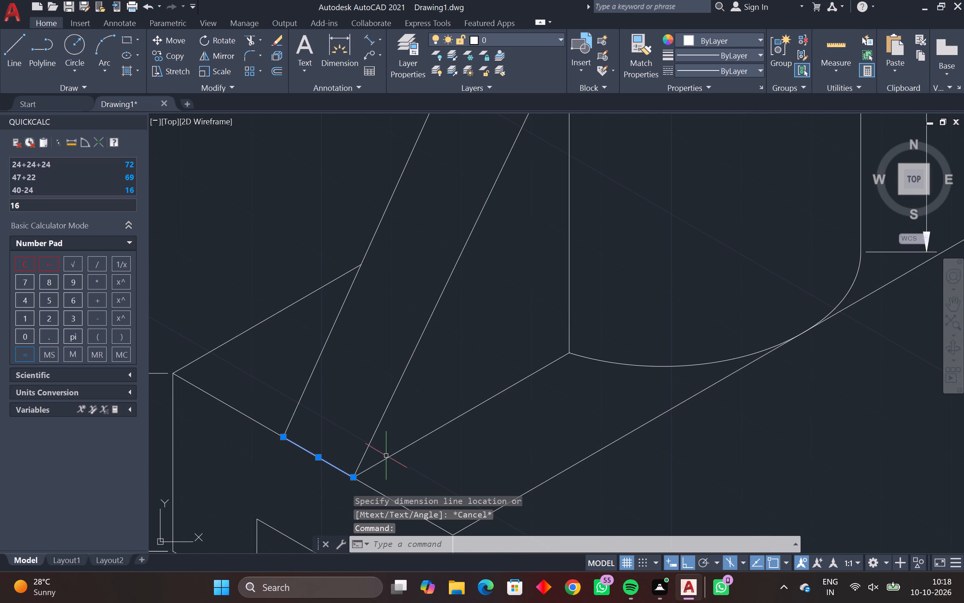
key(Delete)
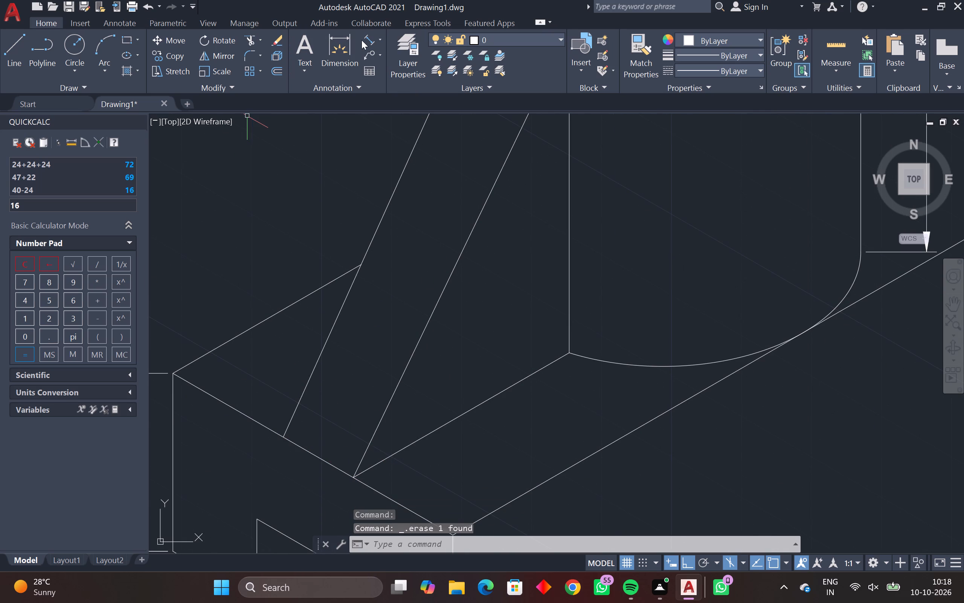
Add an aligned dimension across the rib's width at its foot, placed just above it on the sloping face.
click(363, 39)
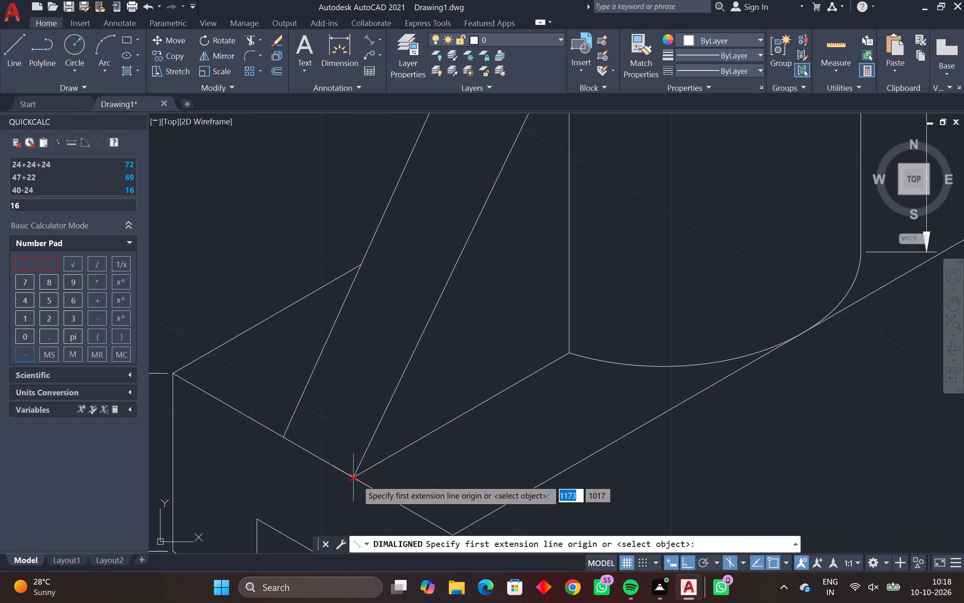
click(356, 479)
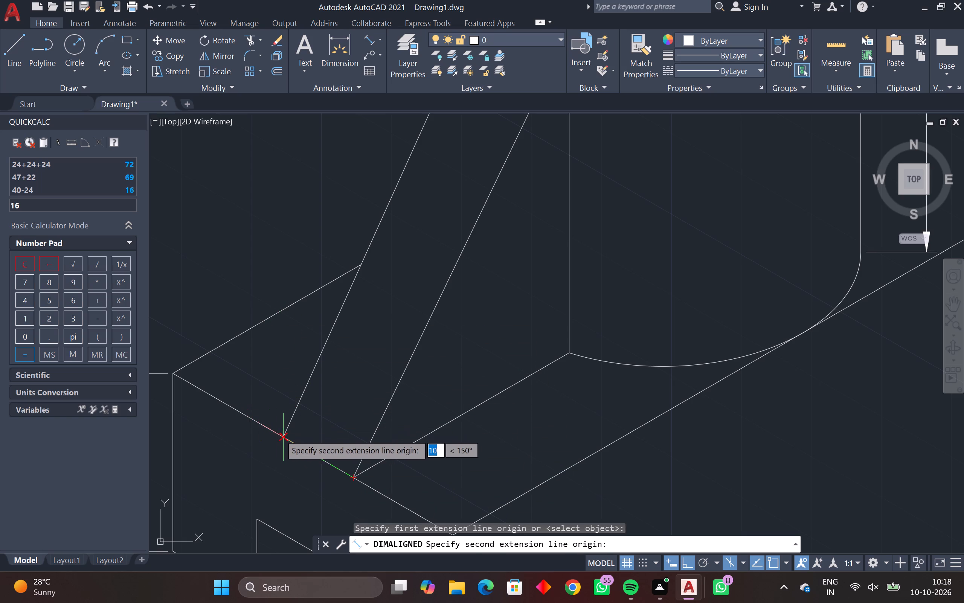
click(286, 437)
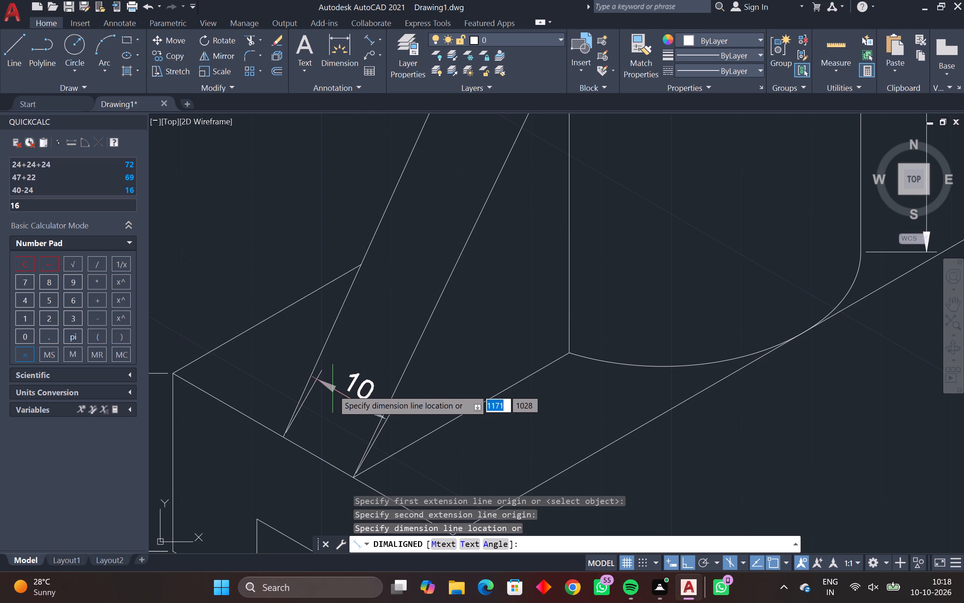
click(337, 403)
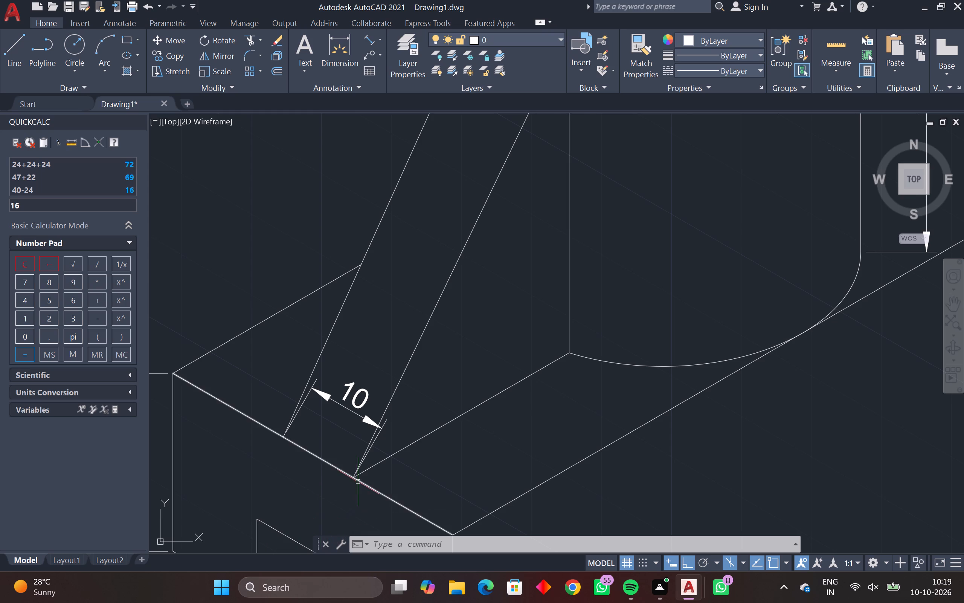
Stretch the rib width dimension so its dimension line sits further up the rib's sloping face.
scroll(358, 482, down, 1)
middle_drag(379, 442, 327, 439)
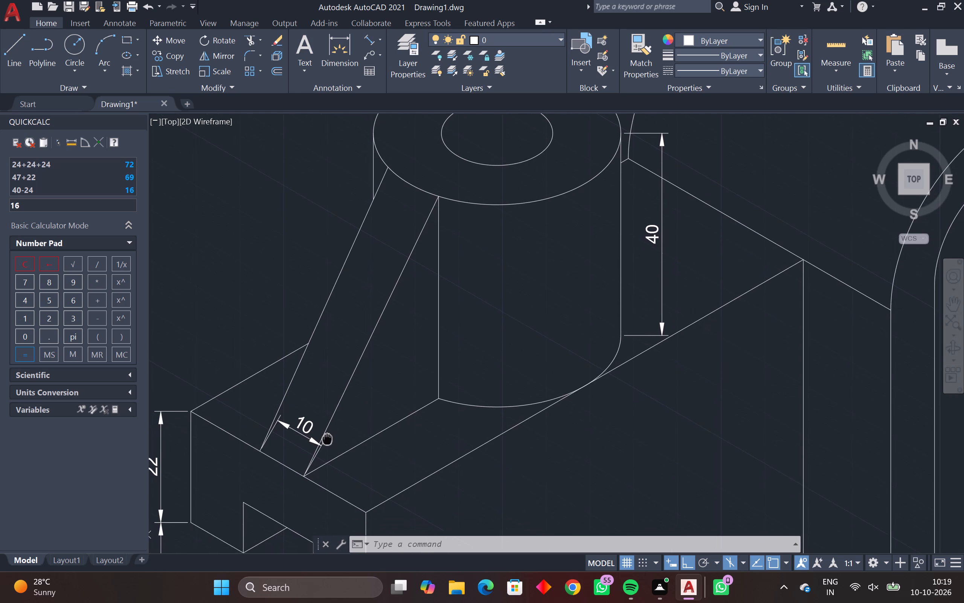
middle_drag(327, 439, 314, 446)
drag(286, 438, 330, 375)
drag(289, 432, 382, 326)
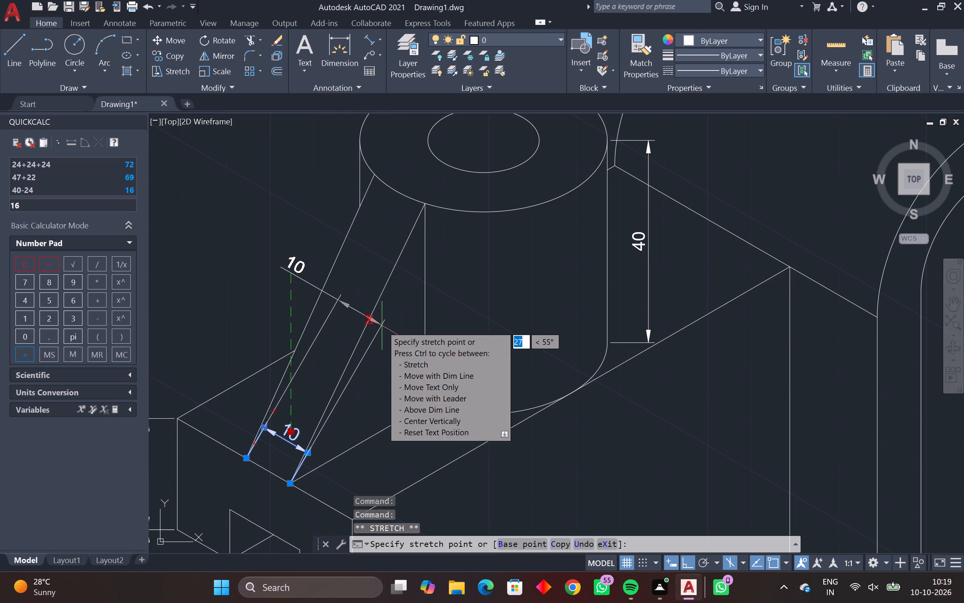
click(373, 276)
scroll(358, 305, up, 2)
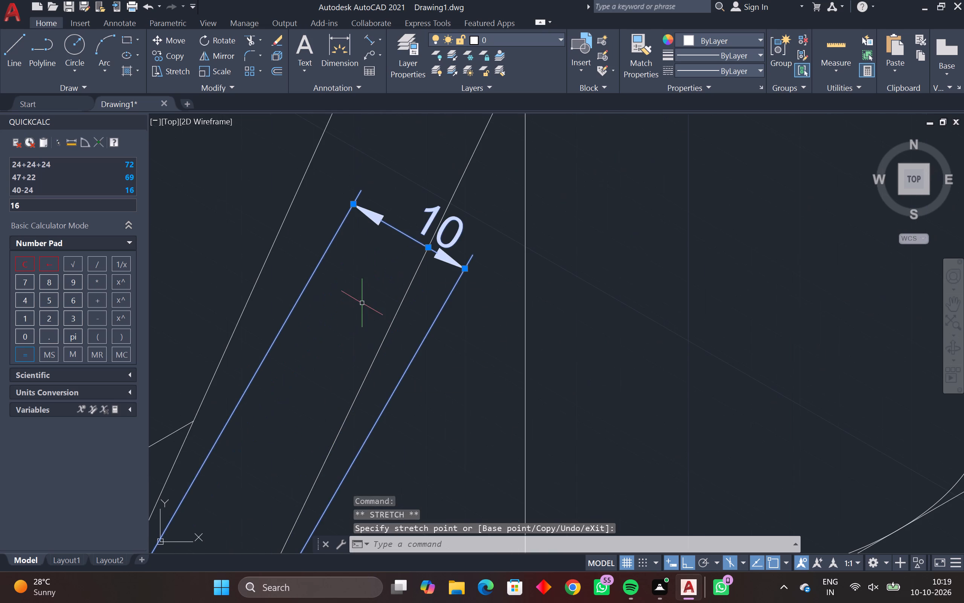
key(Escape)
key(Escape)
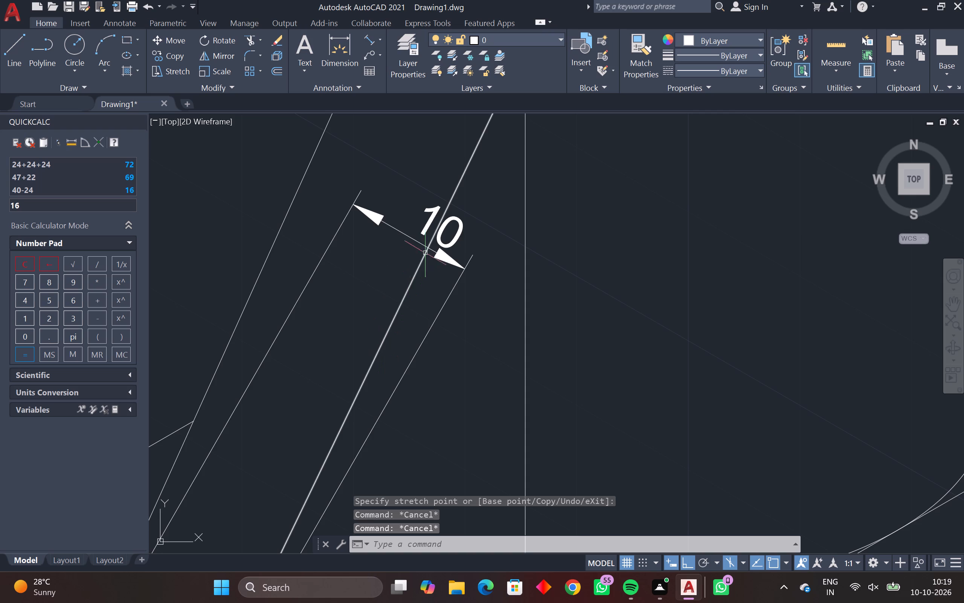
Shift the rib width dimension's text along its dimension line so it sits centred between the arrowheads.
click(449, 227)
click(451, 242)
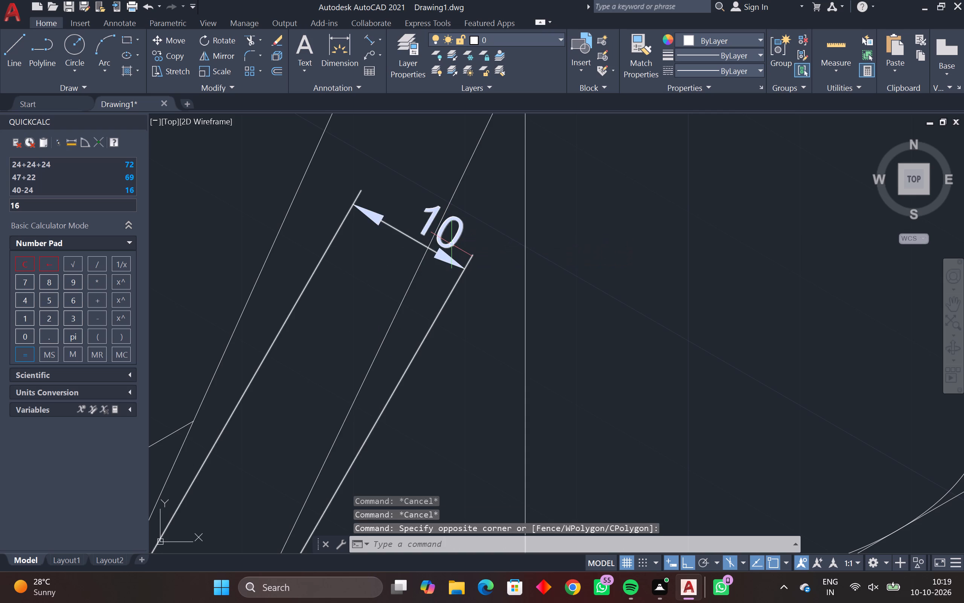
click(451, 244)
click(427, 249)
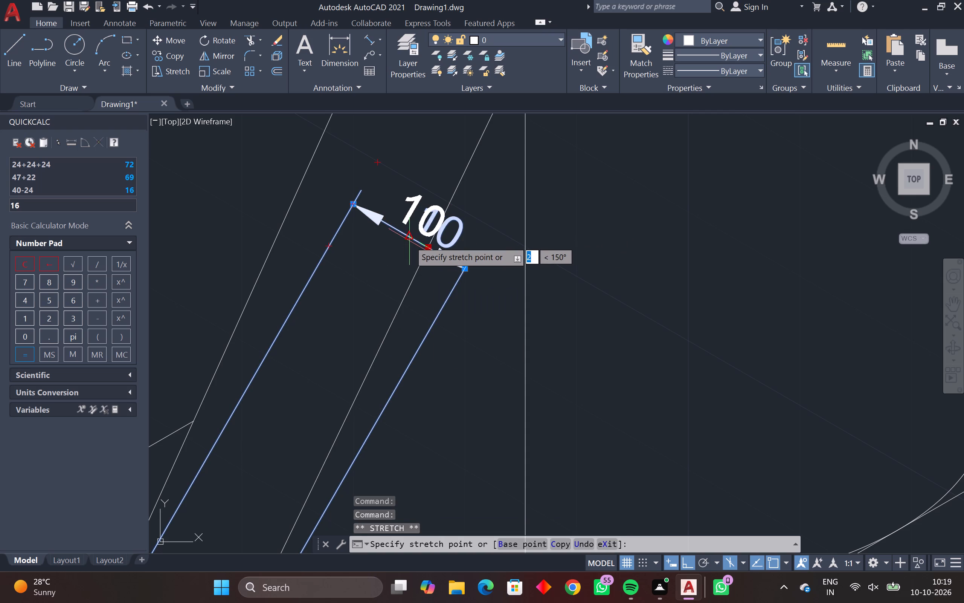
click(408, 241)
key(Escape)
key(Escape)
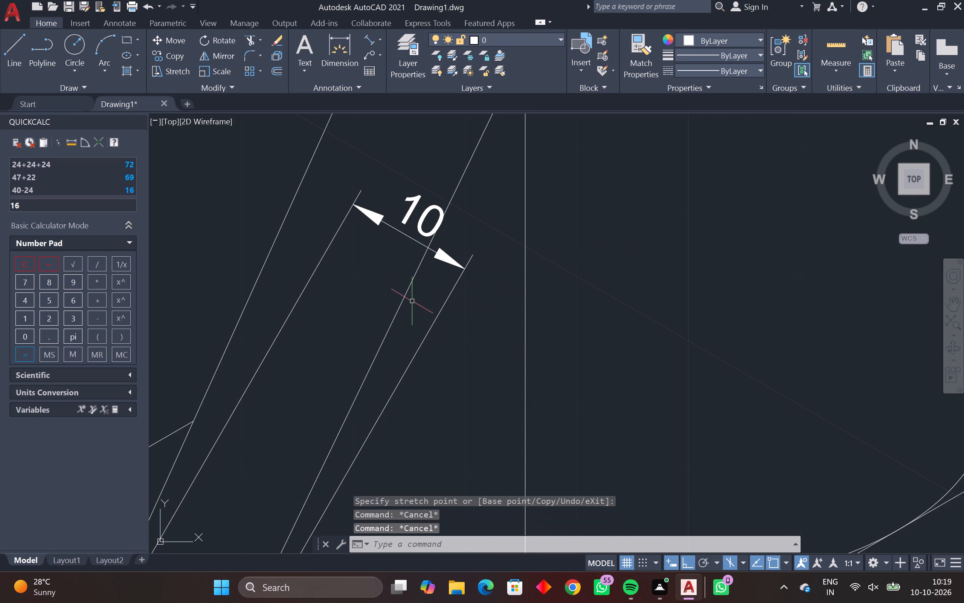
Add an aligned dimension along the straight vertical outer edge of the round-ended upright's front face, placed between that edge and the block.
middle_drag(412, 301, 410, 316)
scroll(410, 316, down, 3)
middle_drag(383, 341, 383, 376)
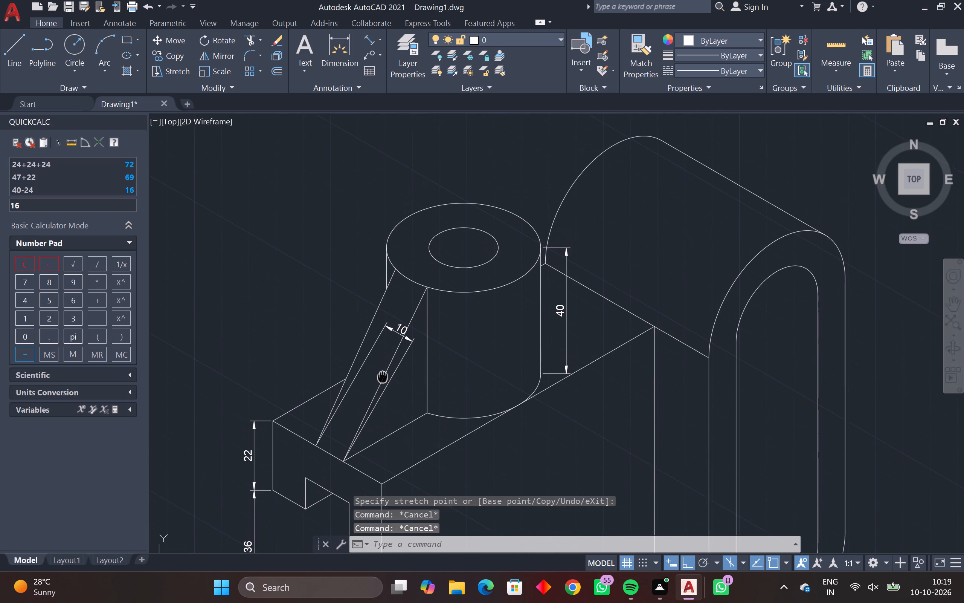
middle_drag(383, 376, 386, 382)
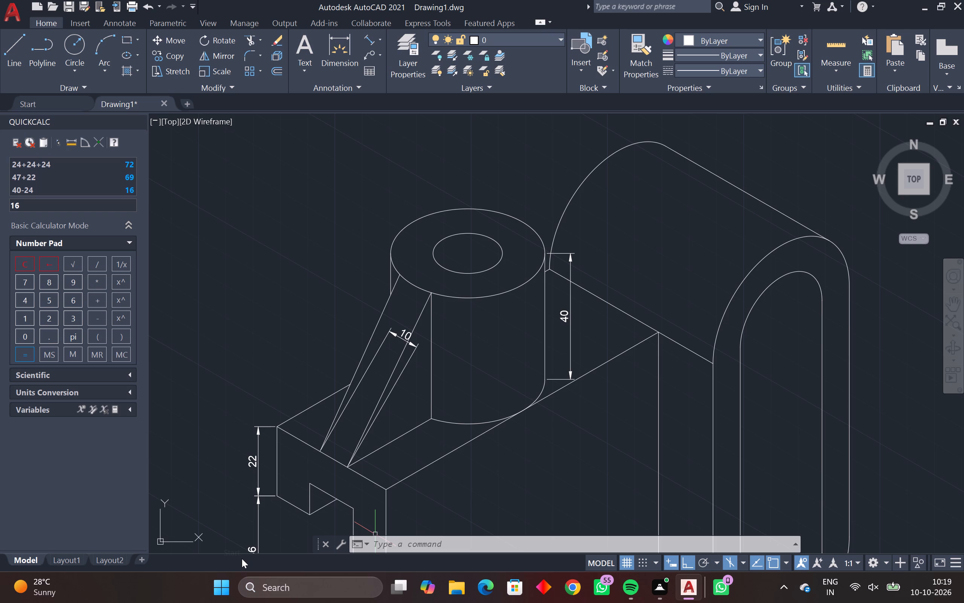
middle_drag(406, 462, 354, 347)
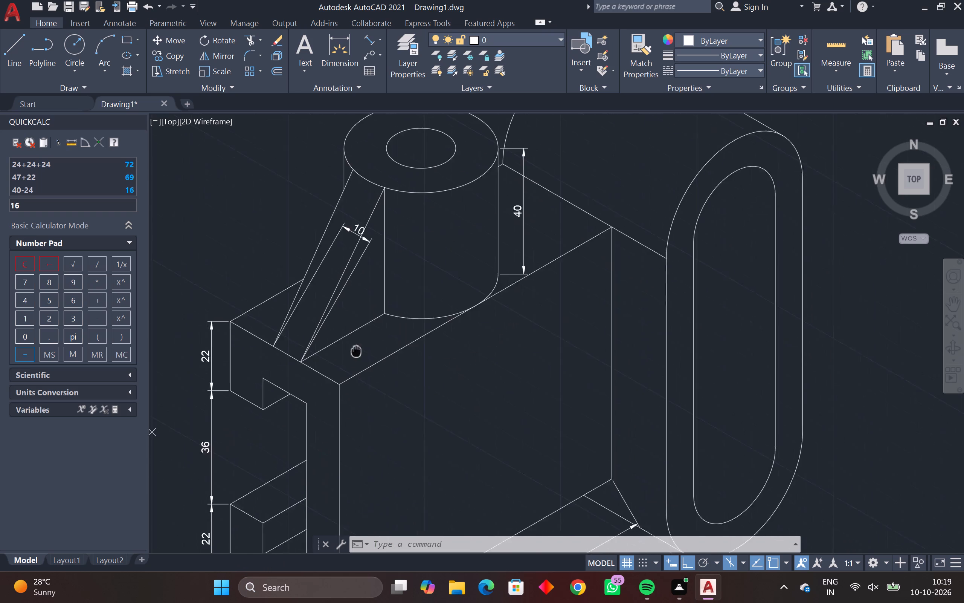
middle_drag(354, 347, 328, 248)
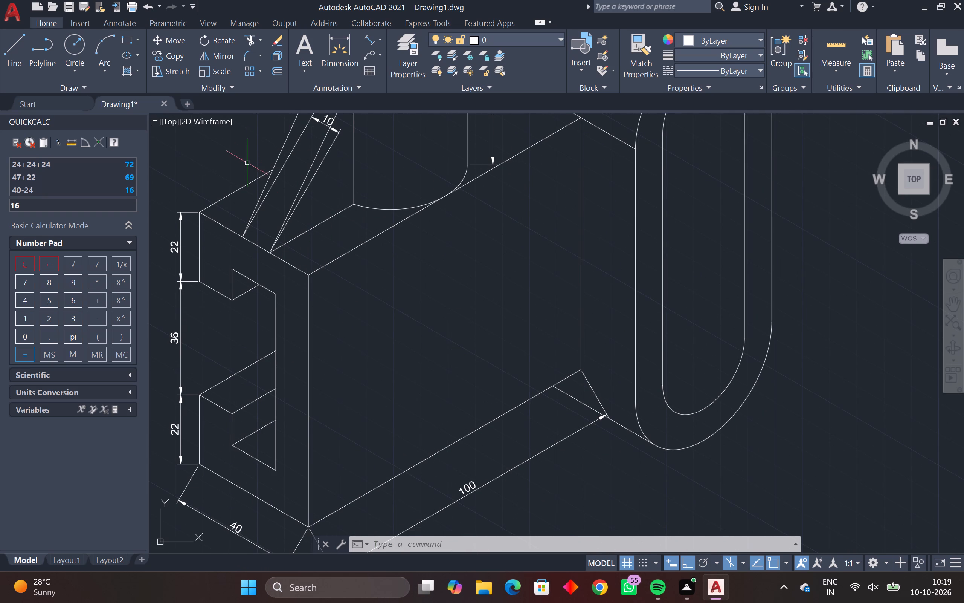
scroll(658, 306, down, 1)
middle_drag(658, 327, 654, 350)
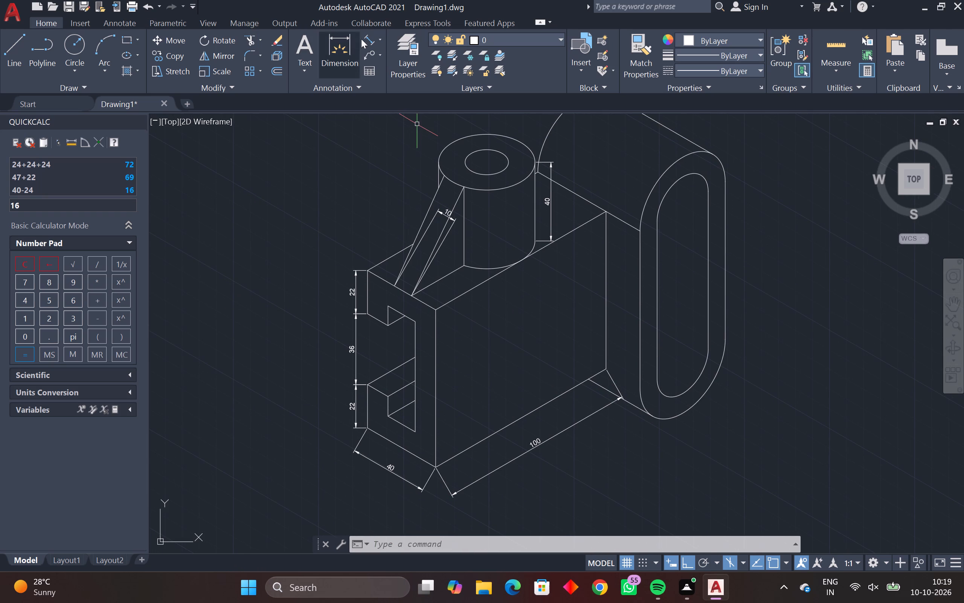
click(369, 39)
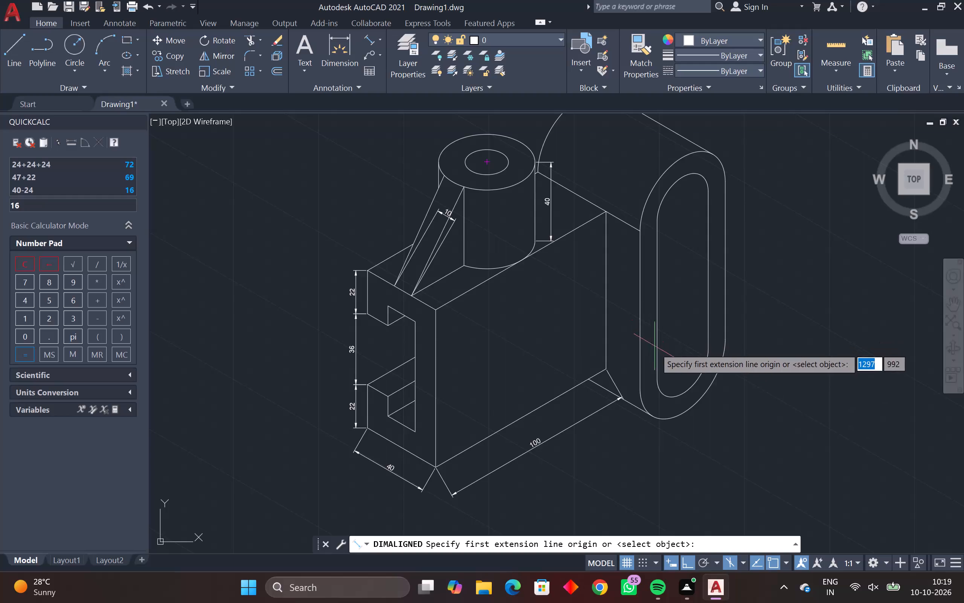
click(641, 389)
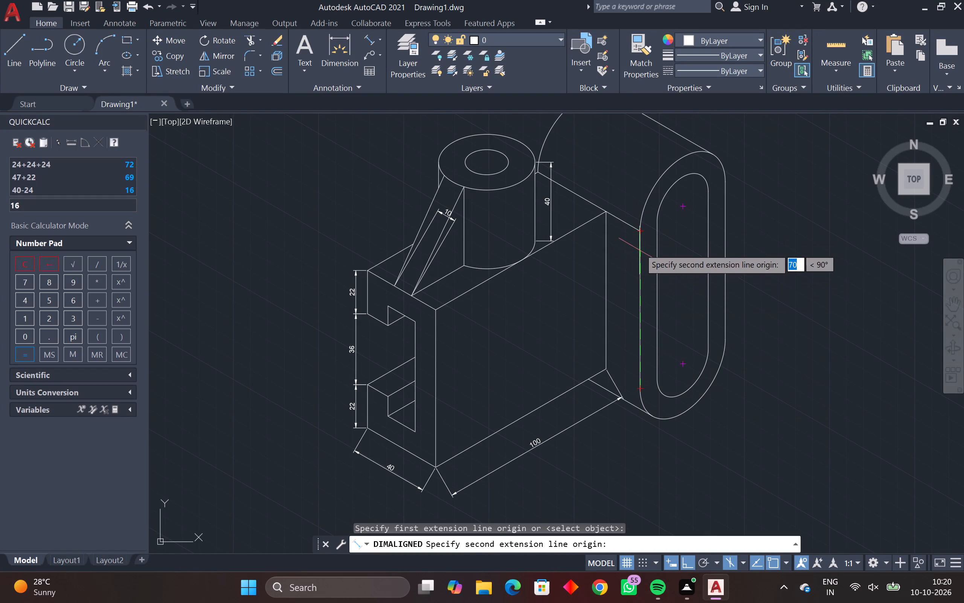
click(642, 231)
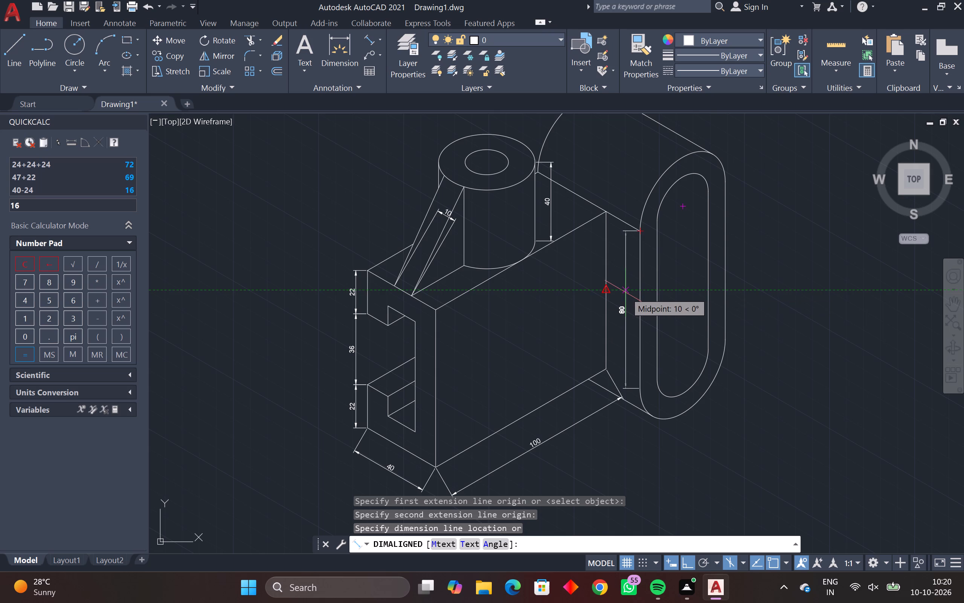
click(625, 292)
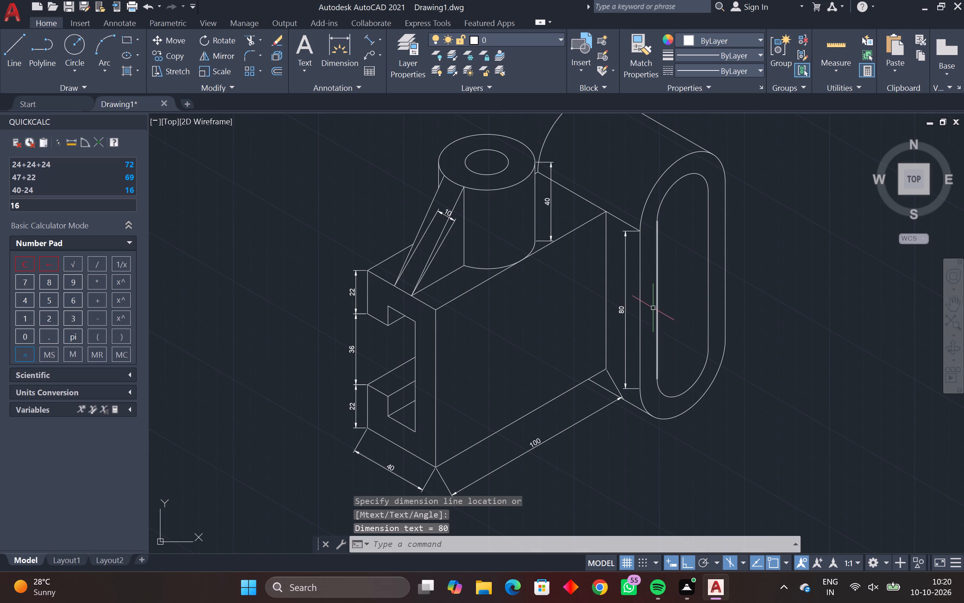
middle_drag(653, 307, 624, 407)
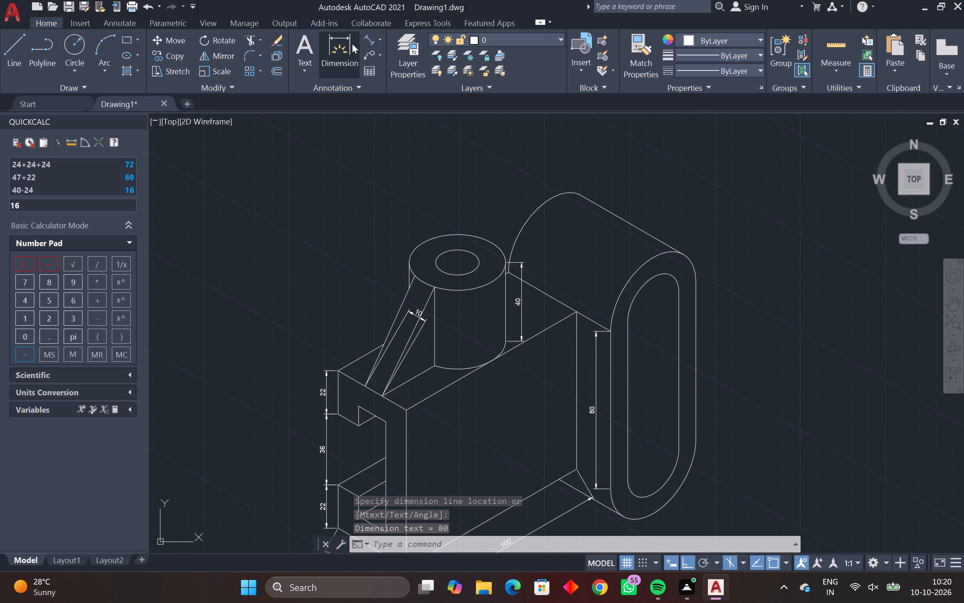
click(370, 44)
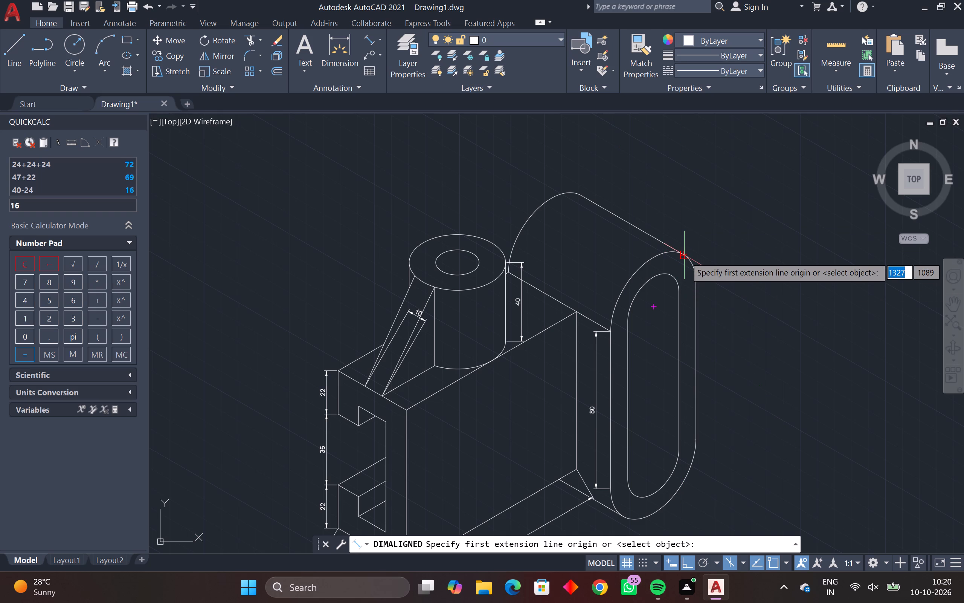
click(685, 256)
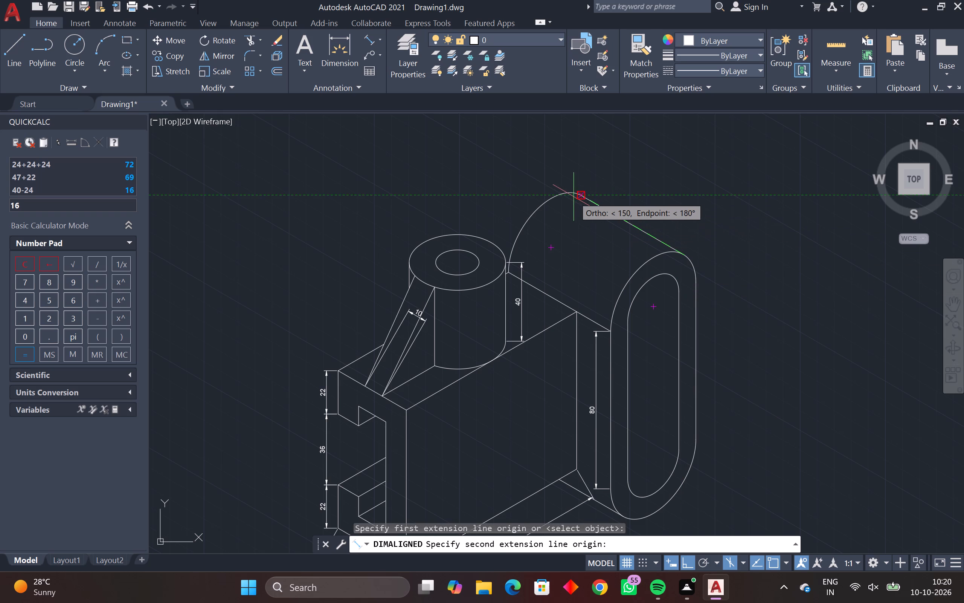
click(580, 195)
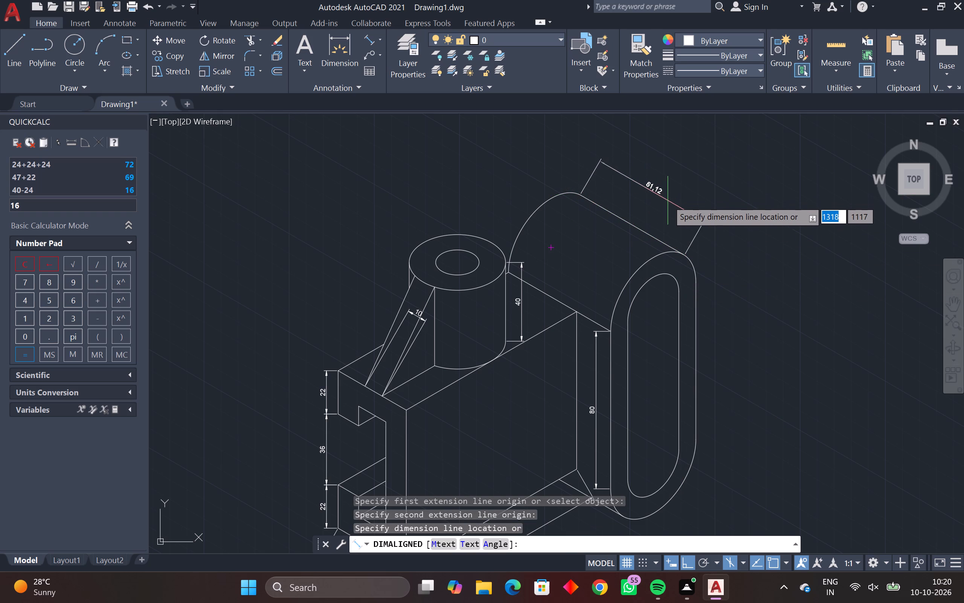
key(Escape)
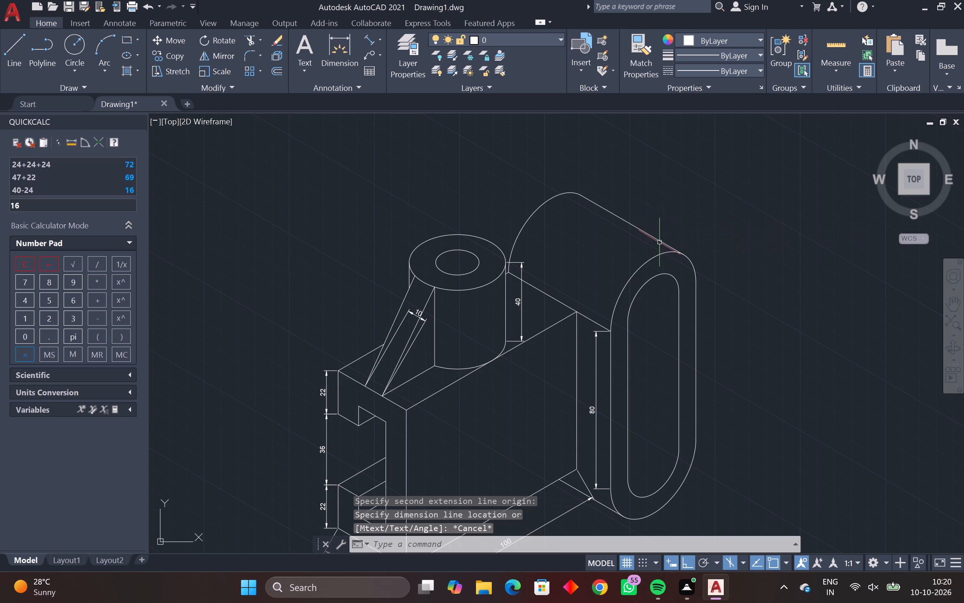
Add an aligned dimension along the round-ended upright's straight upper edge between its back and front arcs, placed just outside the edge.
key(space)
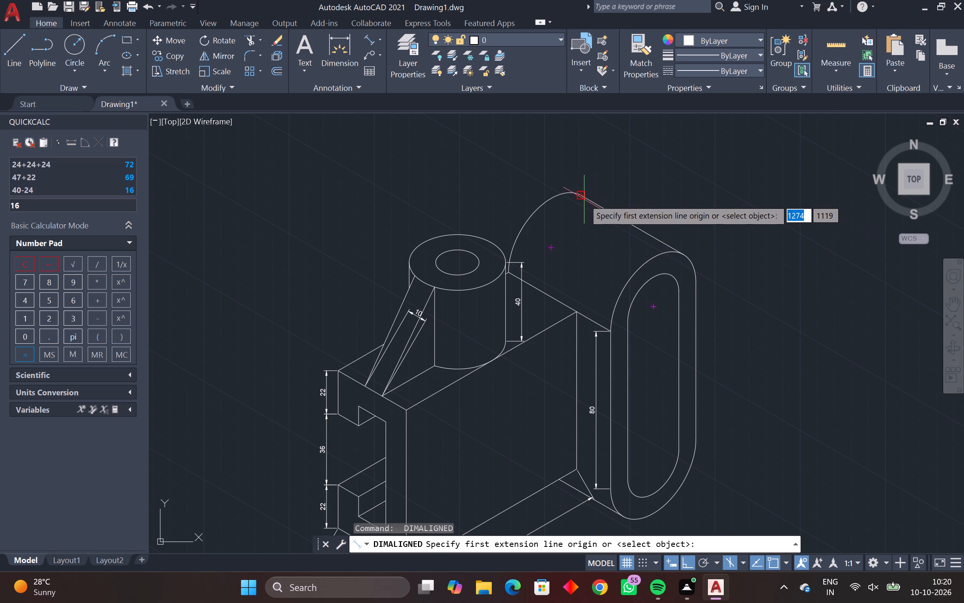
scroll(583, 198, up, 1)
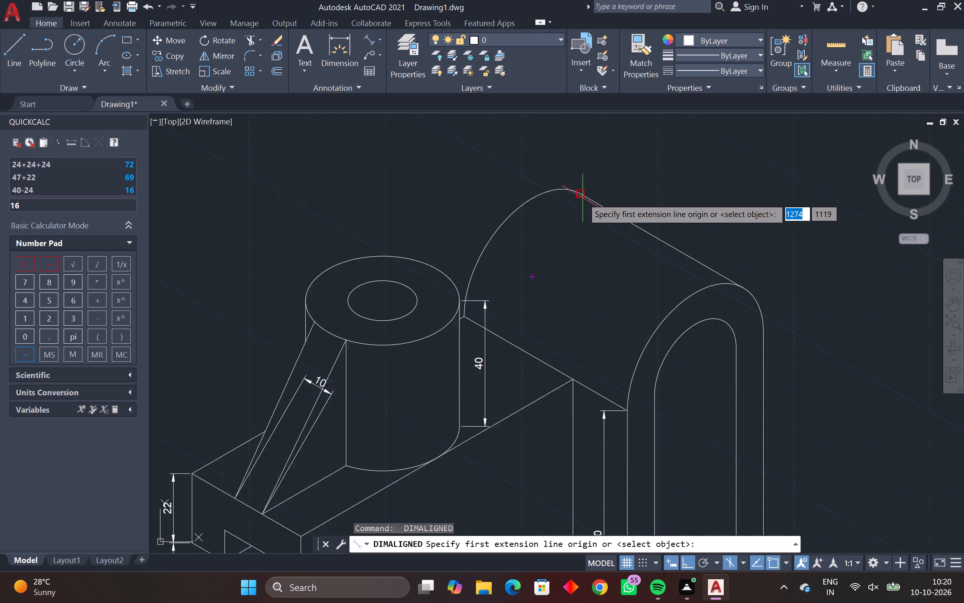
scroll(583, 198, up, 1)
click(580, 193)
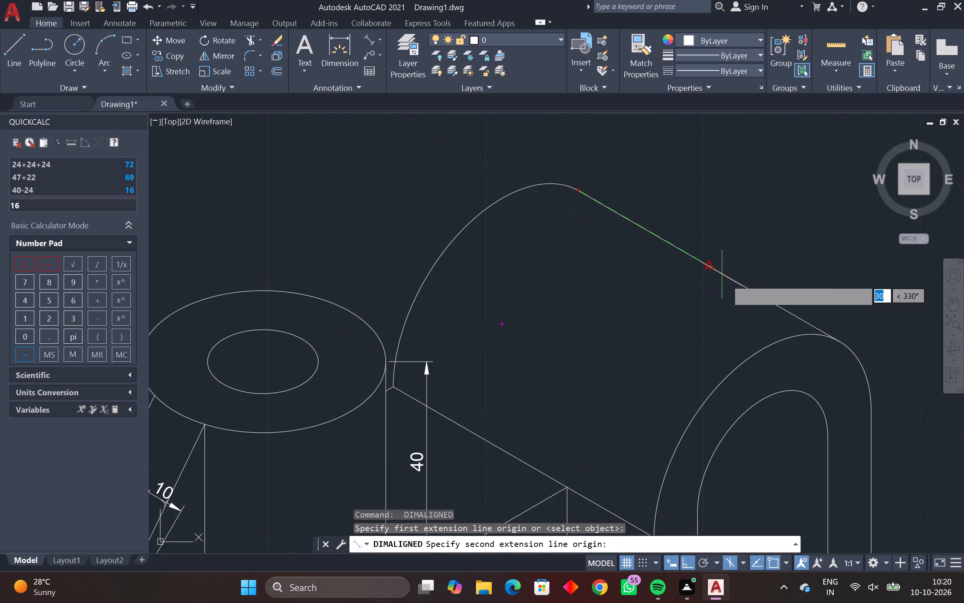
scroll(844, 344, up, 2)
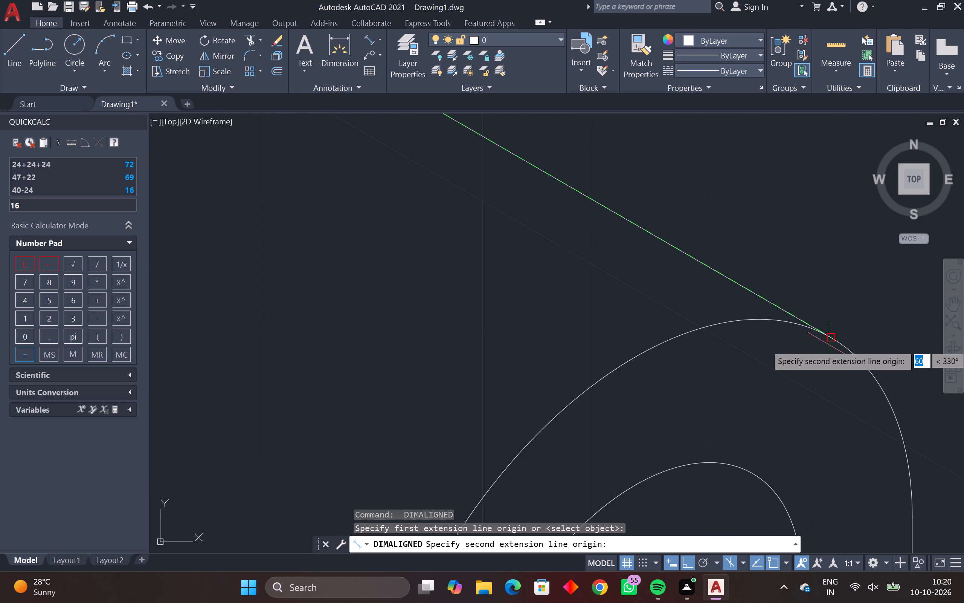
click(833, 338)
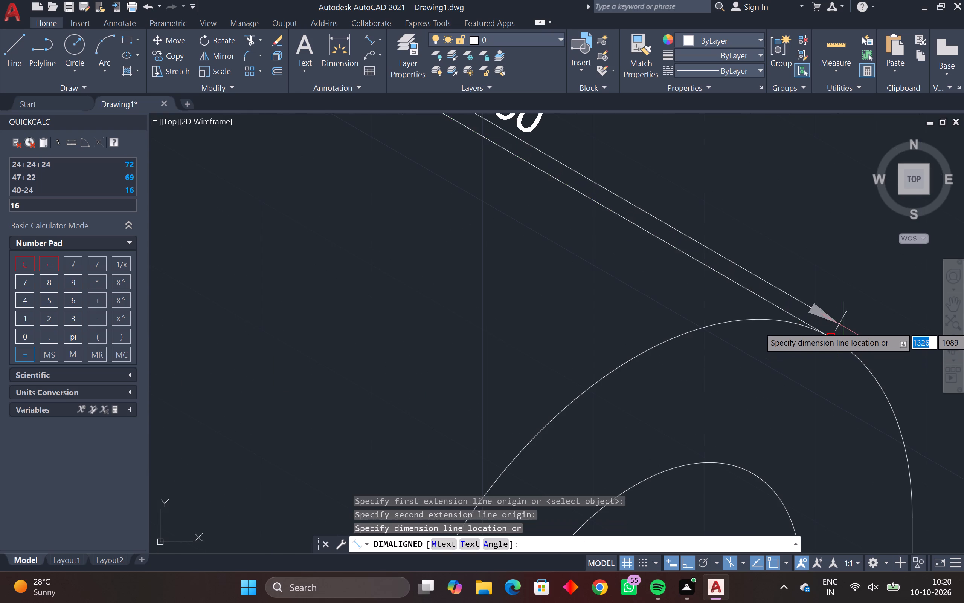
scroll(843, 326, down, 2)
middle_drag(843, 327, 833, 364)
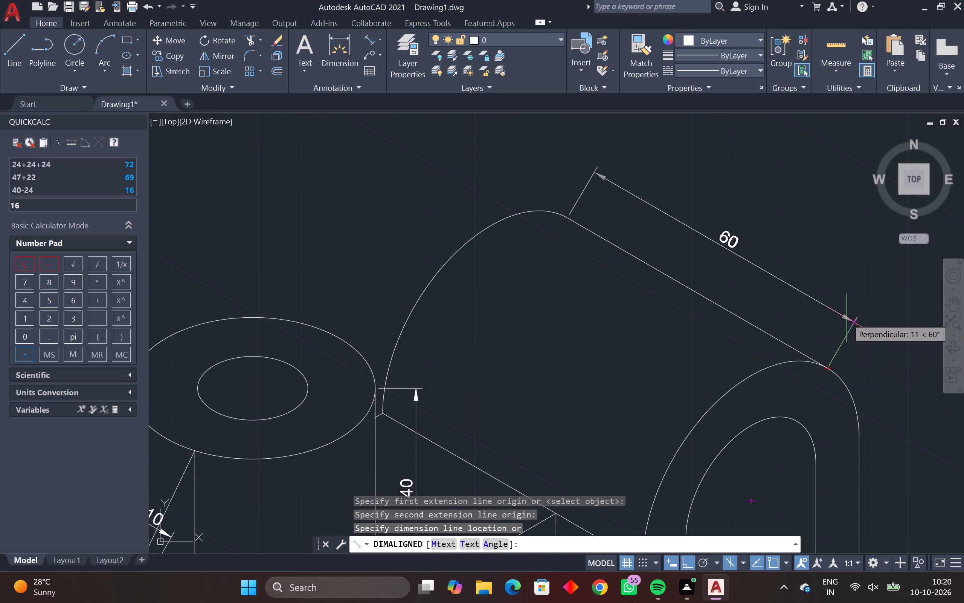
click(847, 318)
Add an aligned dimension along the short sloping top edge of the block's lower slot lip, placed above it within the slot opening.
scroll(839, 363, down, 1)
middle_drag(839, 364, 836, 388)
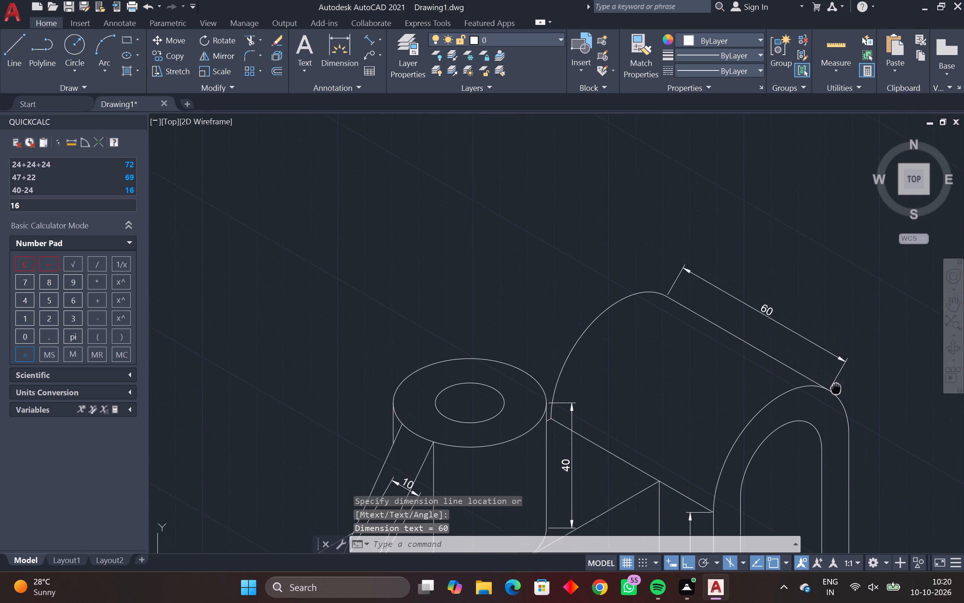
middle_drag(836, 388, 734, 258)
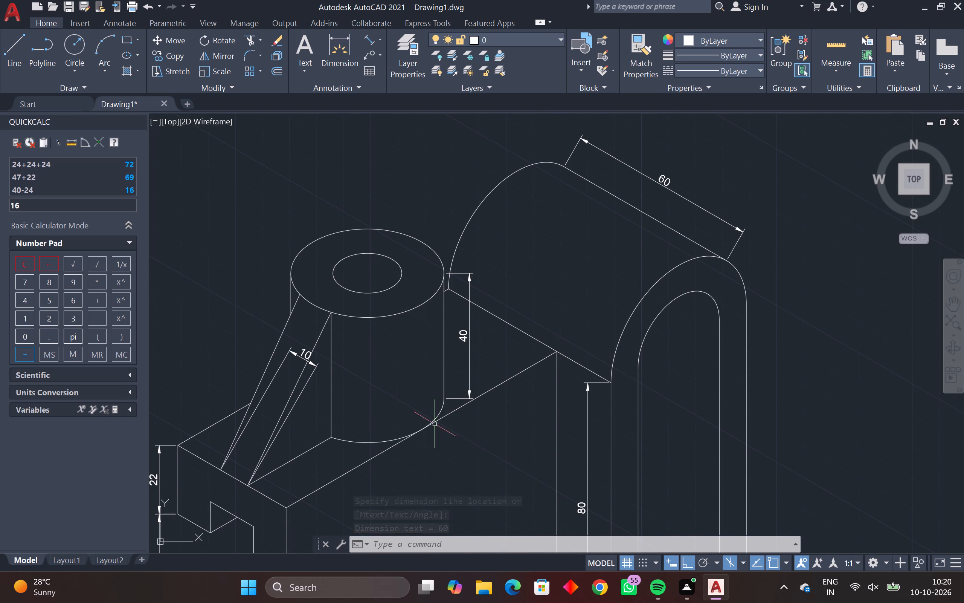
middle_drag(425, 428, 578, 340)
key(space)
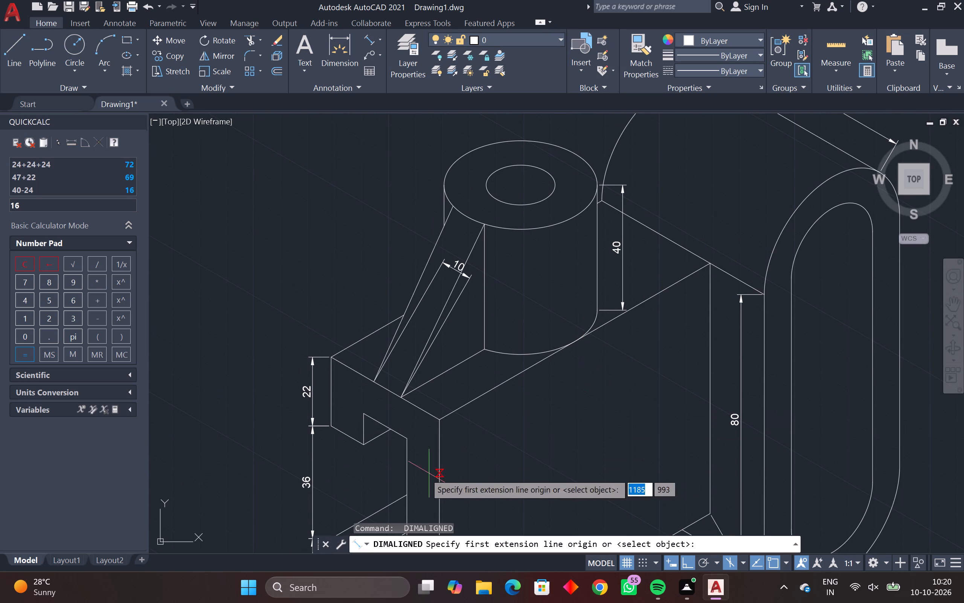
middle_drag(409, 475, 464, 330)
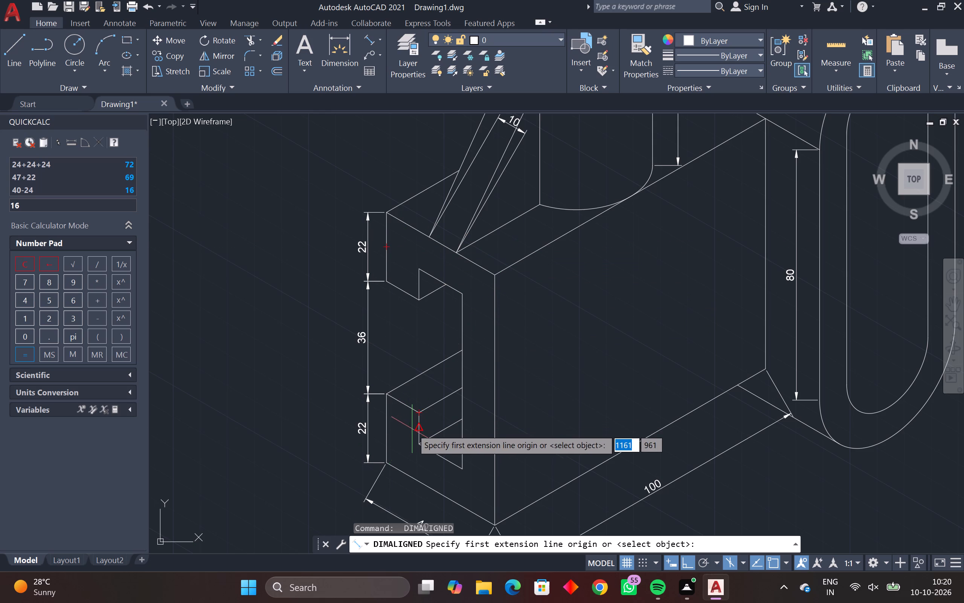
scroll(415, 437, up, 2)
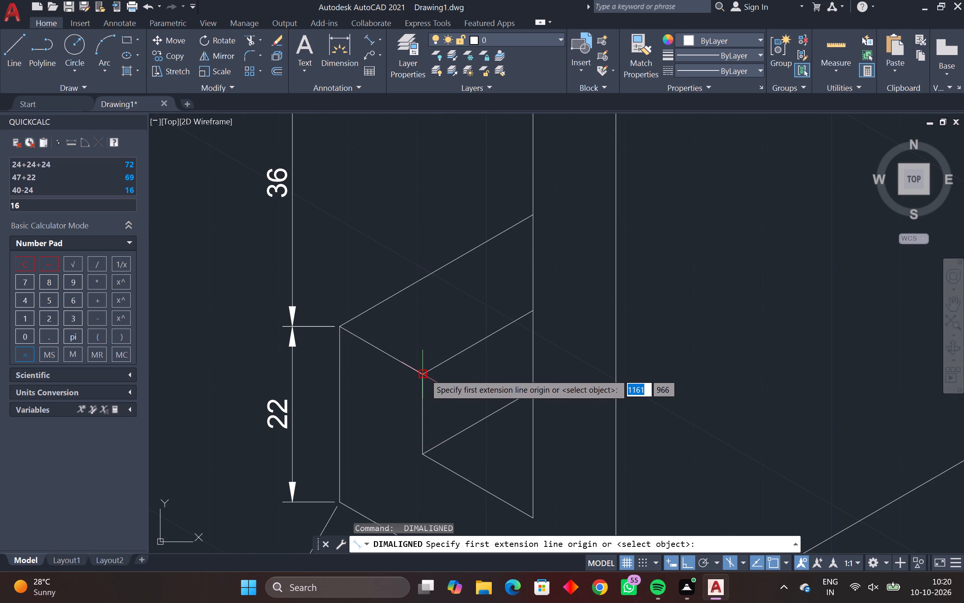
click(423, 378)
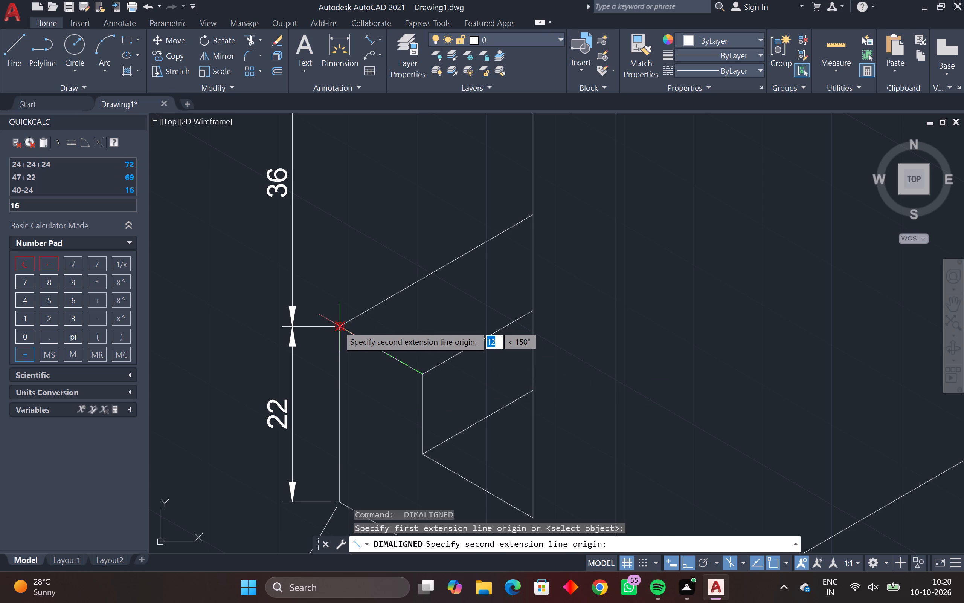
click(338, 326)
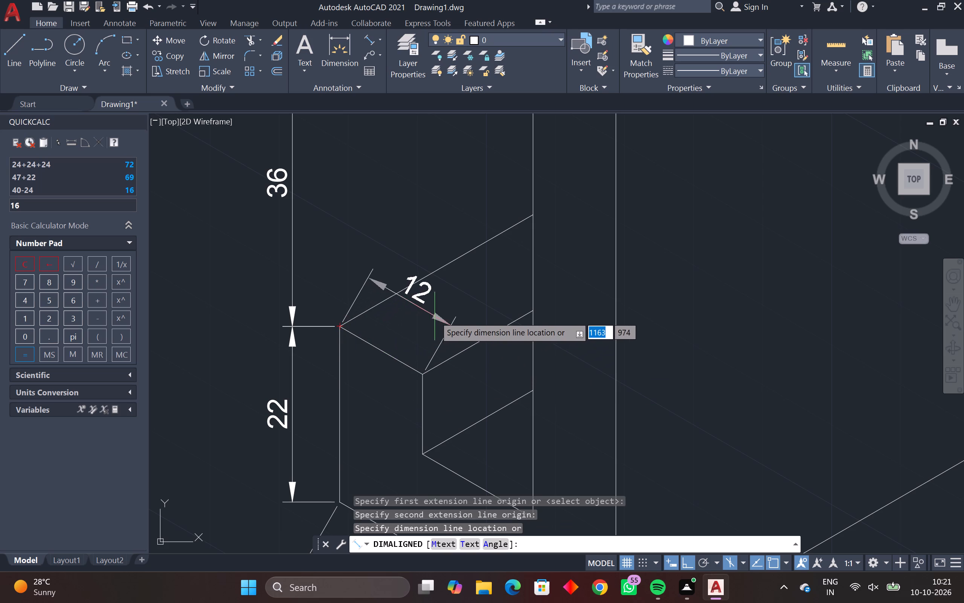
click(461, 303)
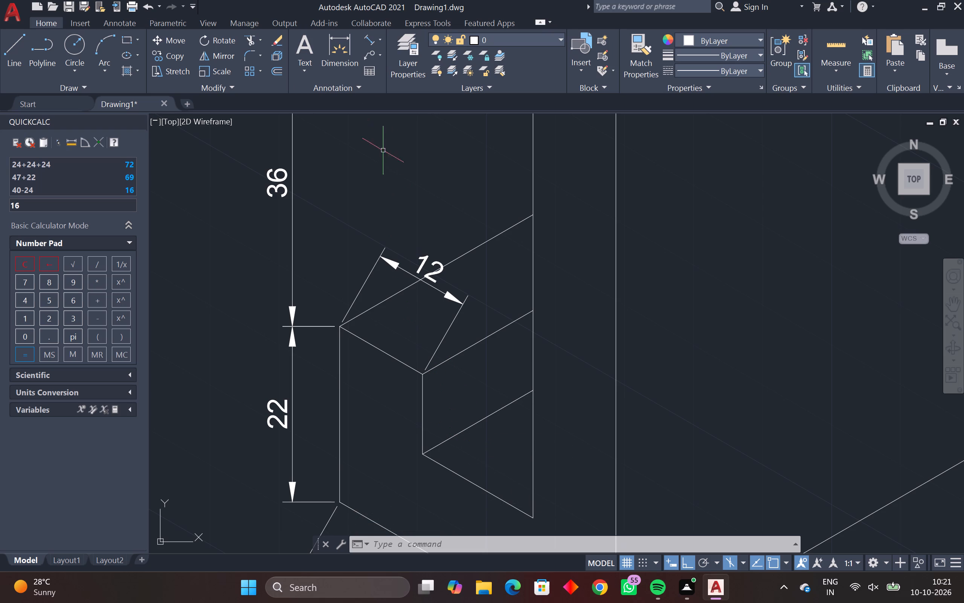
Add an aligned dimension along the short vertical inner edge of the lower slot lip, placed inside the undercut recess.
click(368, 40)
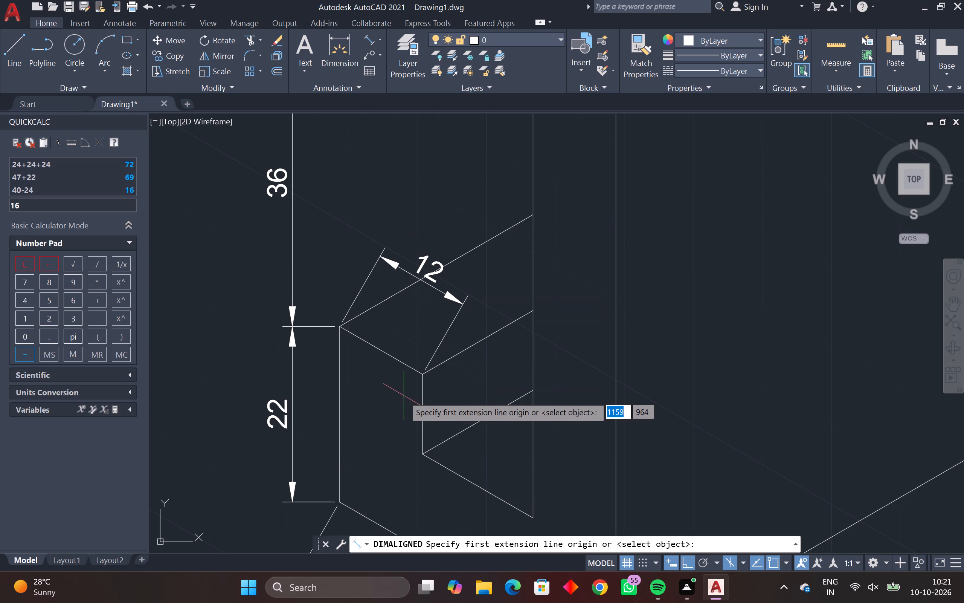
click(426, 378)
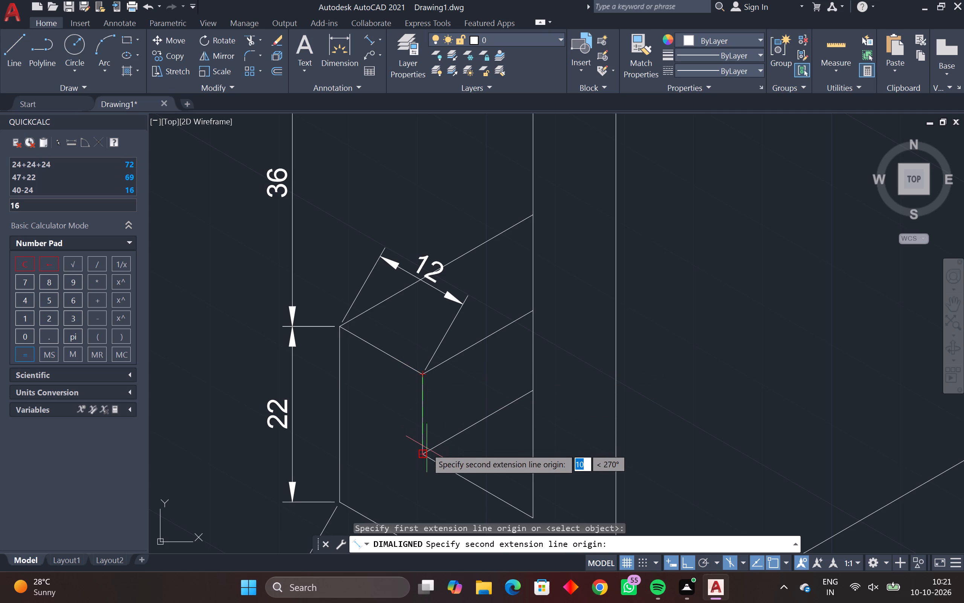
click(423, 452)
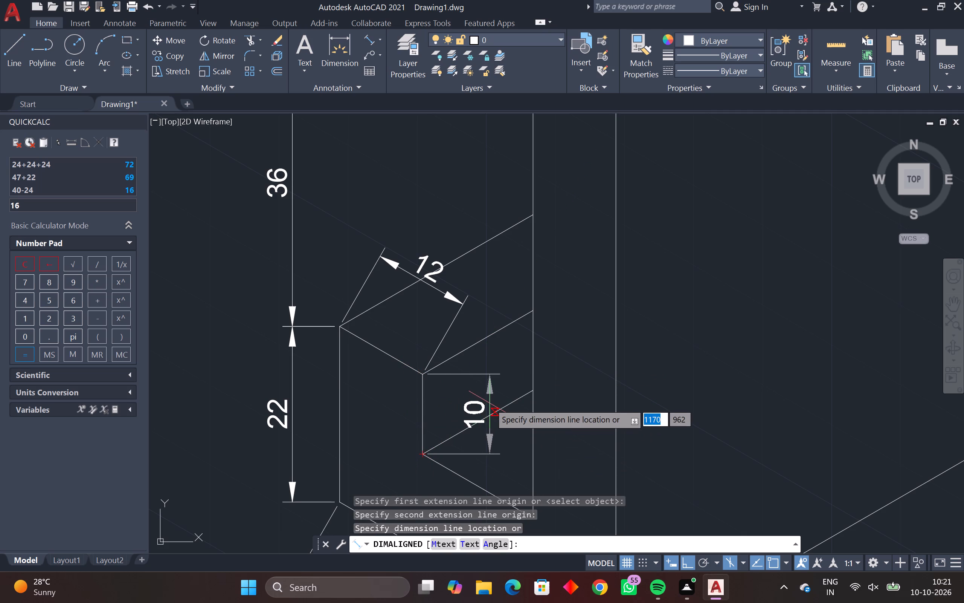
click(504, 397)
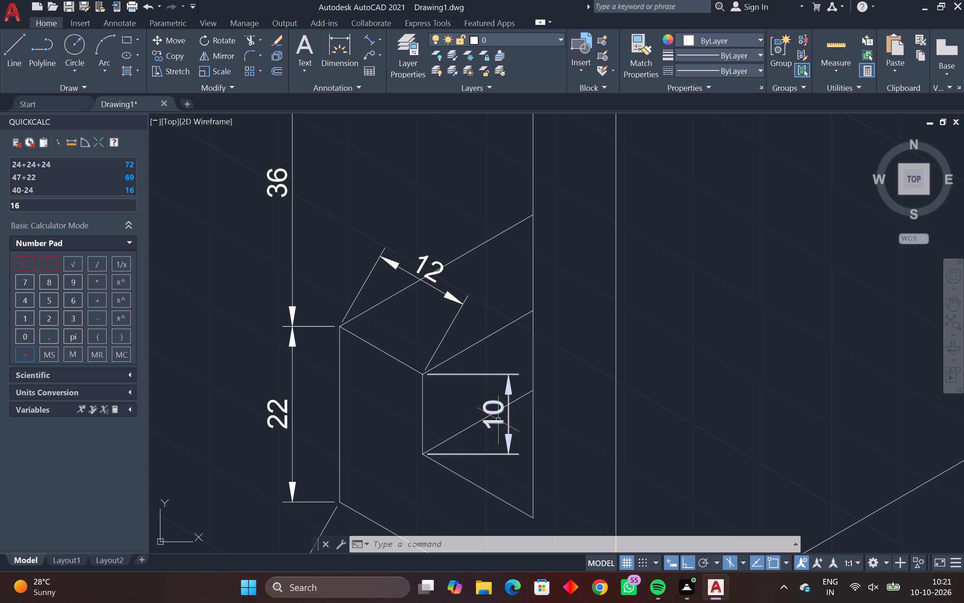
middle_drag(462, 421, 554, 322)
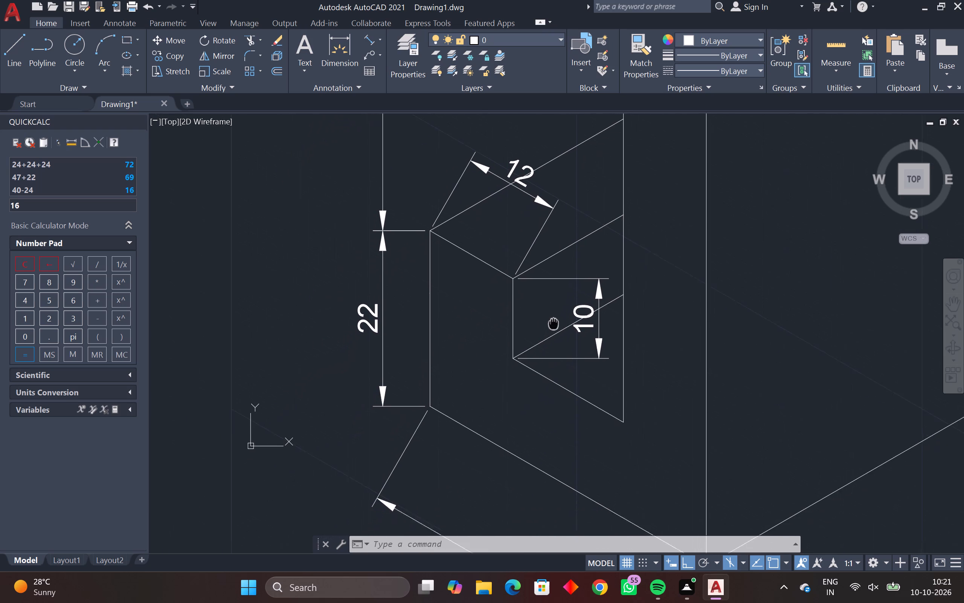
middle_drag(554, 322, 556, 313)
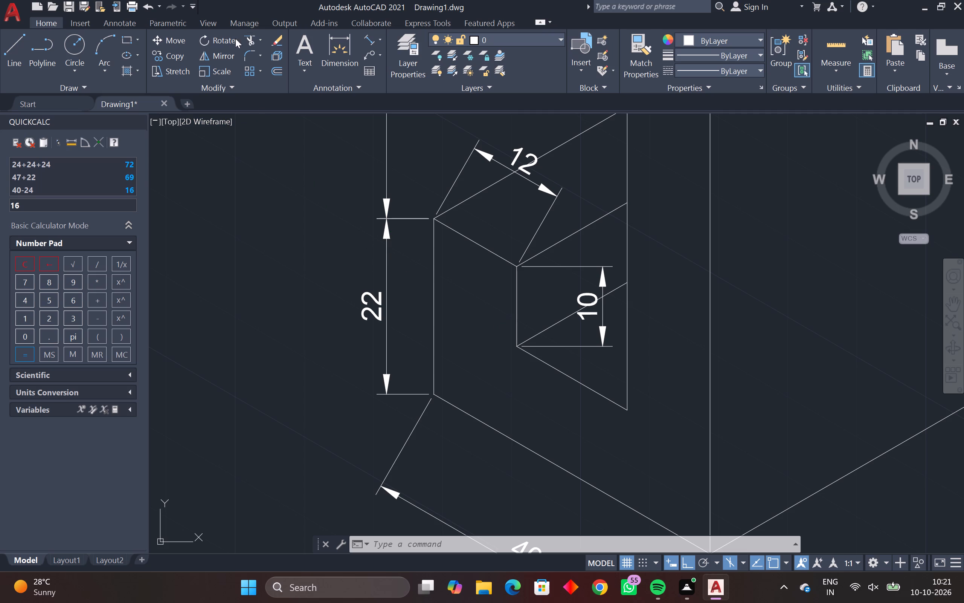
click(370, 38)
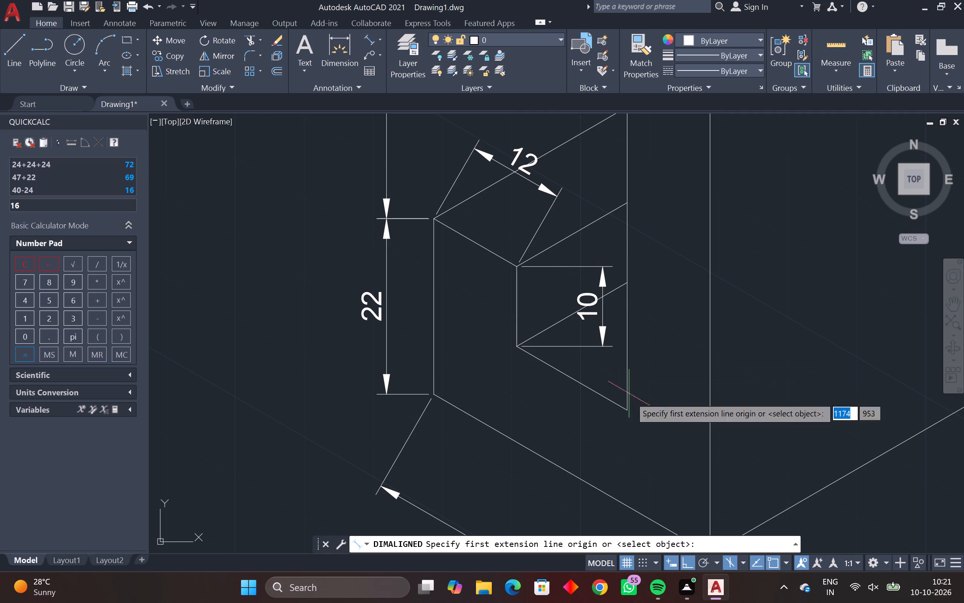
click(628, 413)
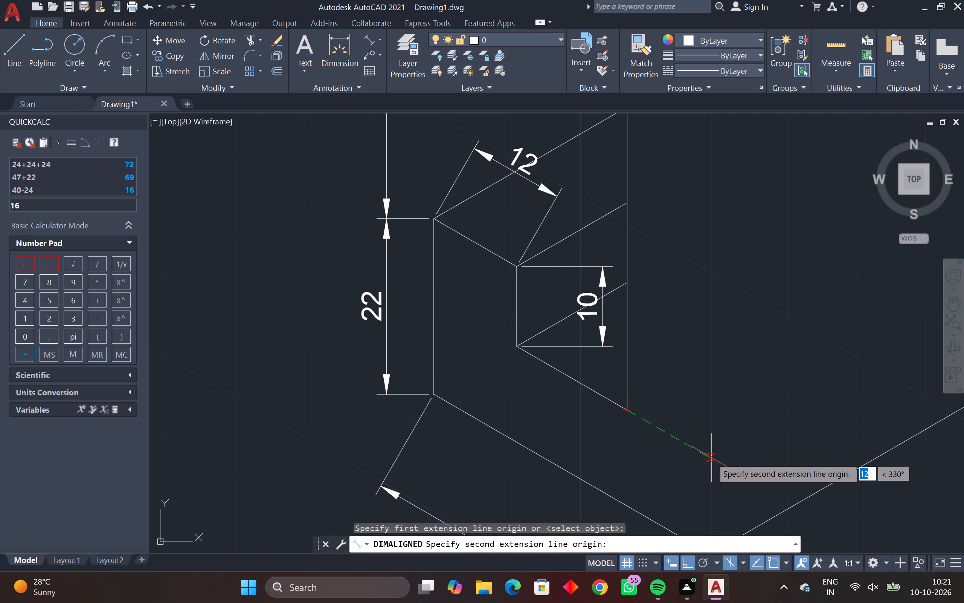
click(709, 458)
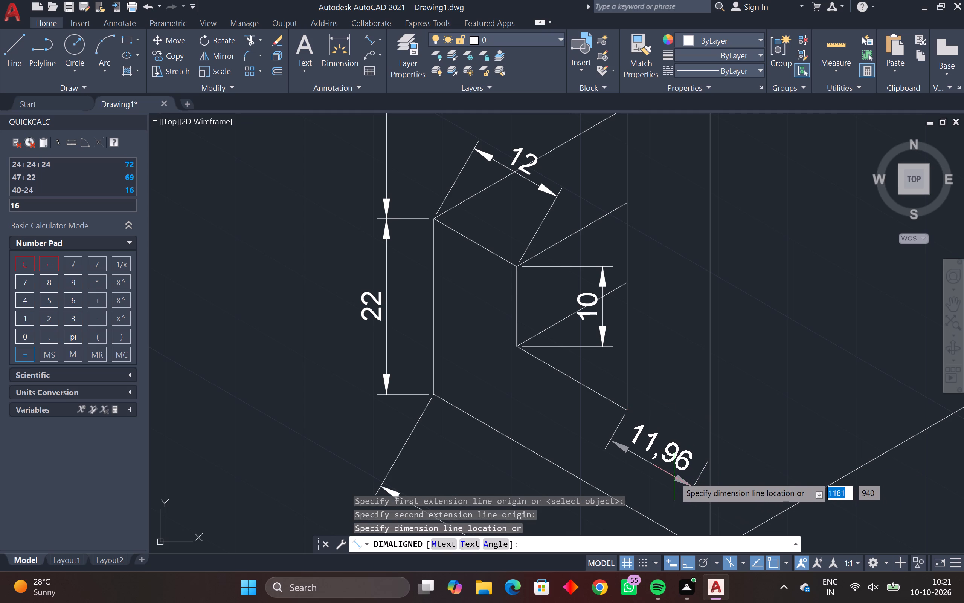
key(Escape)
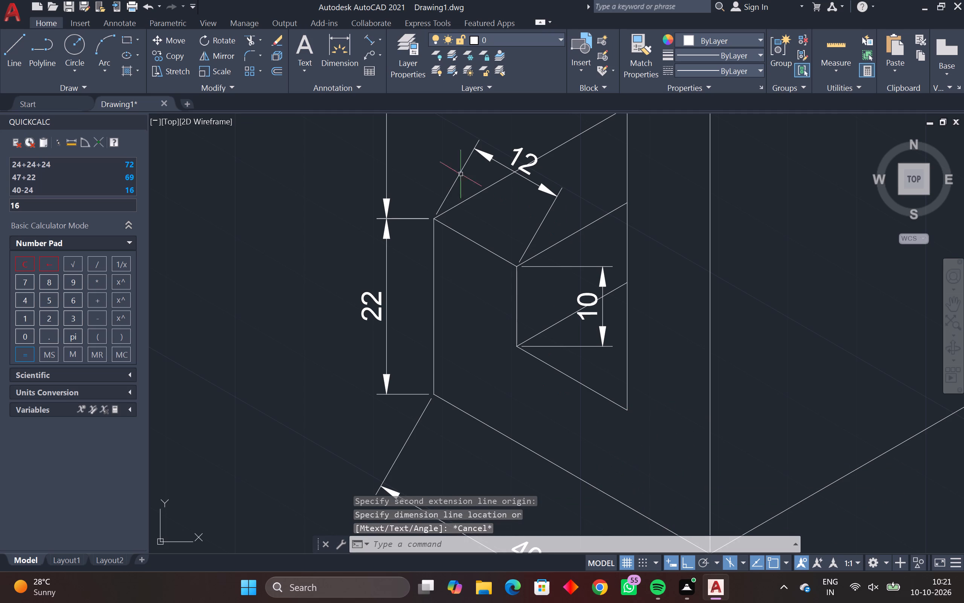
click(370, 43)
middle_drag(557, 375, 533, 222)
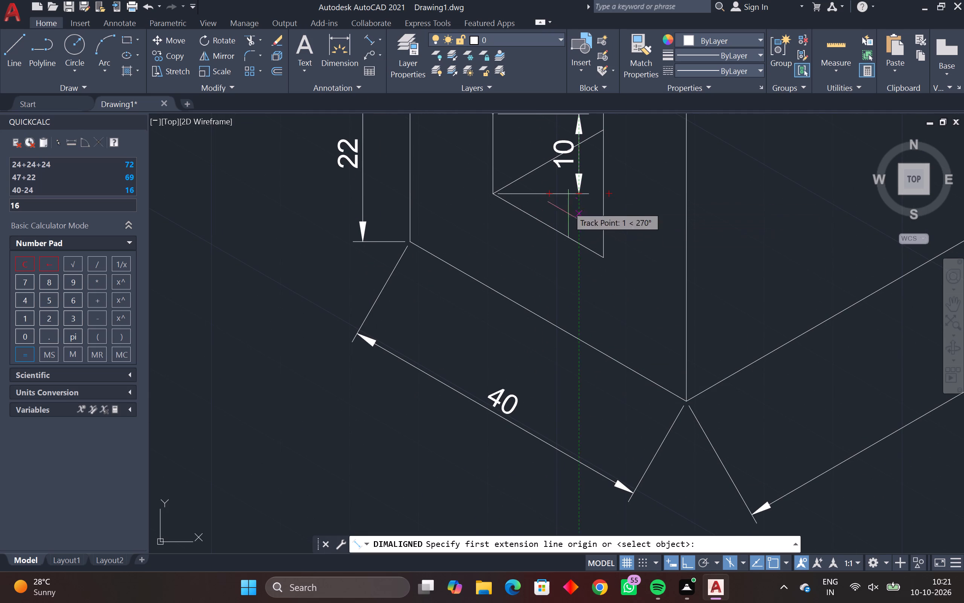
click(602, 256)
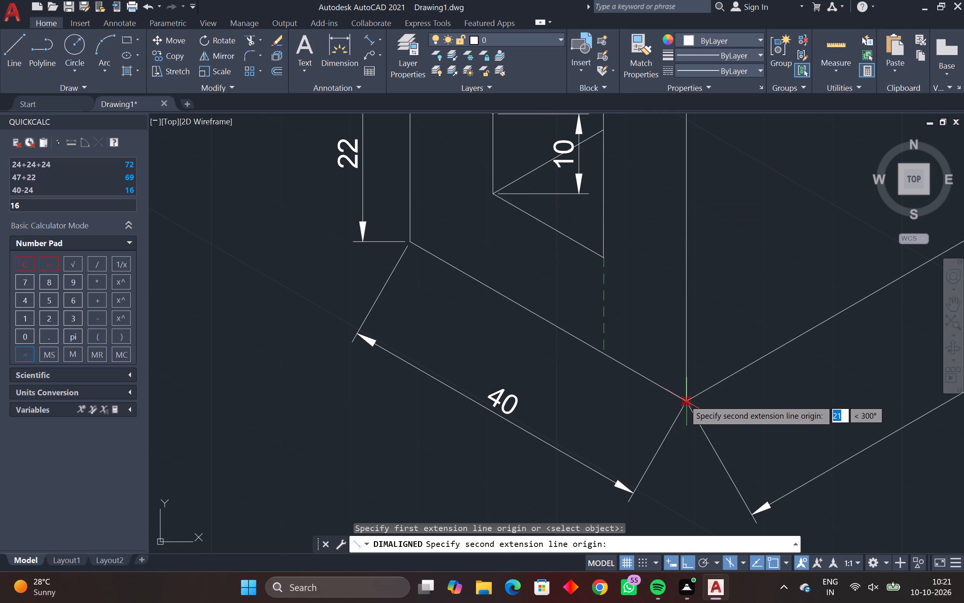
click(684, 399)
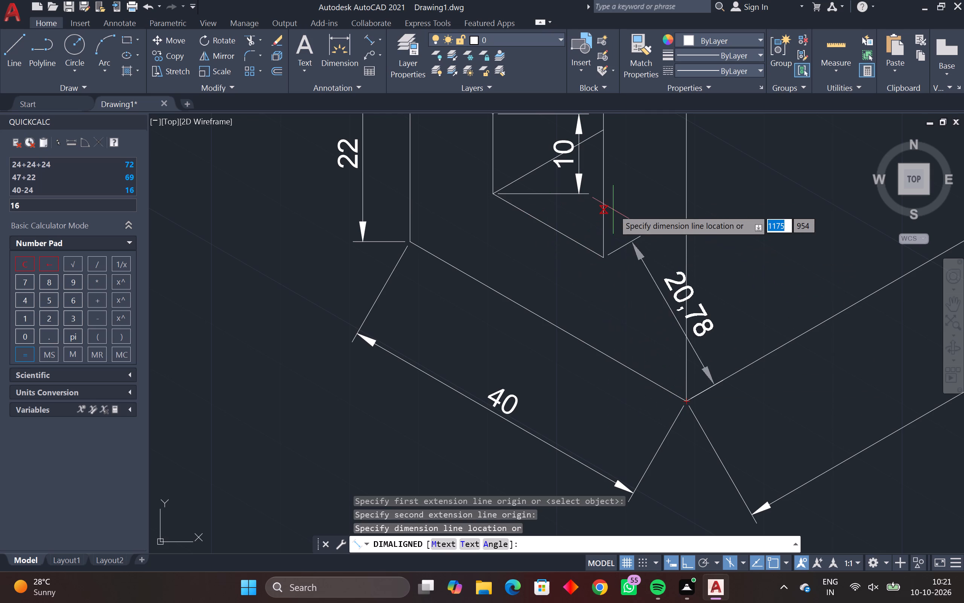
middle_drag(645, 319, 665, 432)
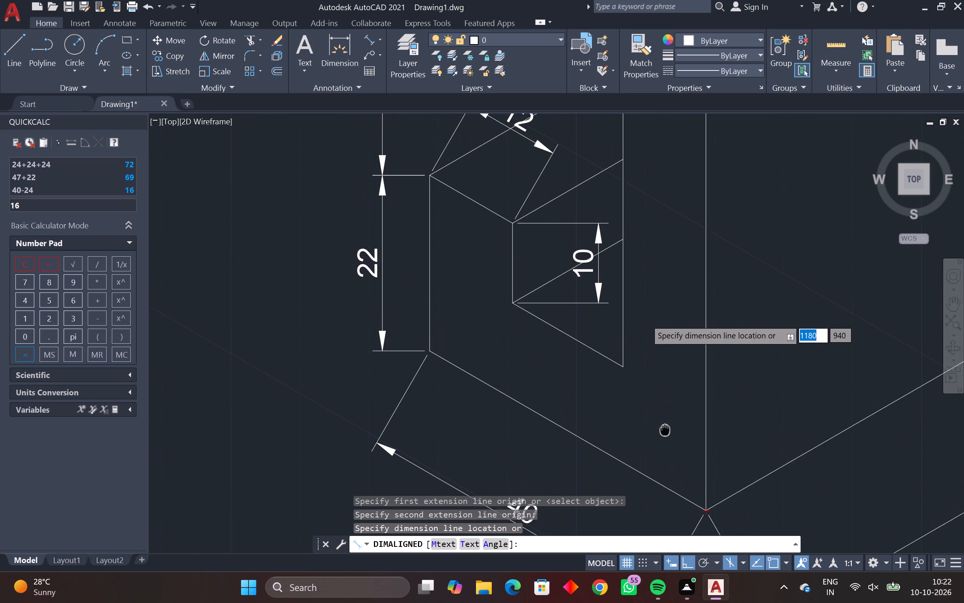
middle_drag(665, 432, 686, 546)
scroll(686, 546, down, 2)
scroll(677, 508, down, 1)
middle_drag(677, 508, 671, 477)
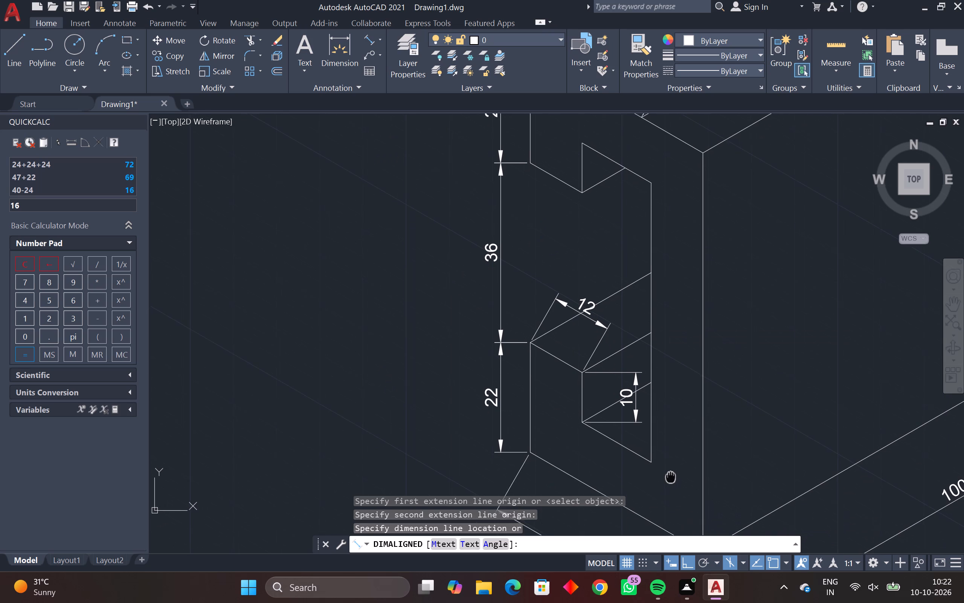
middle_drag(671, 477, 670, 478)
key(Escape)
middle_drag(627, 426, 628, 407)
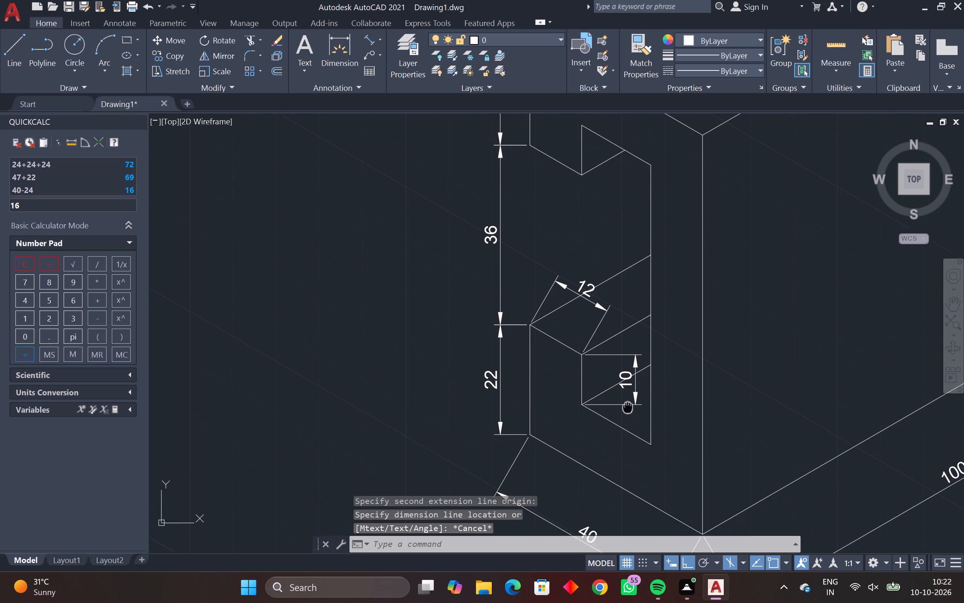
Add a 12 mm aligned dimension from the slot recess's bottom inner corner toward the block's front vertical edge, with its dimension line starting at that corner.
middle_drag(628, 407, 632, 404)
key(space)
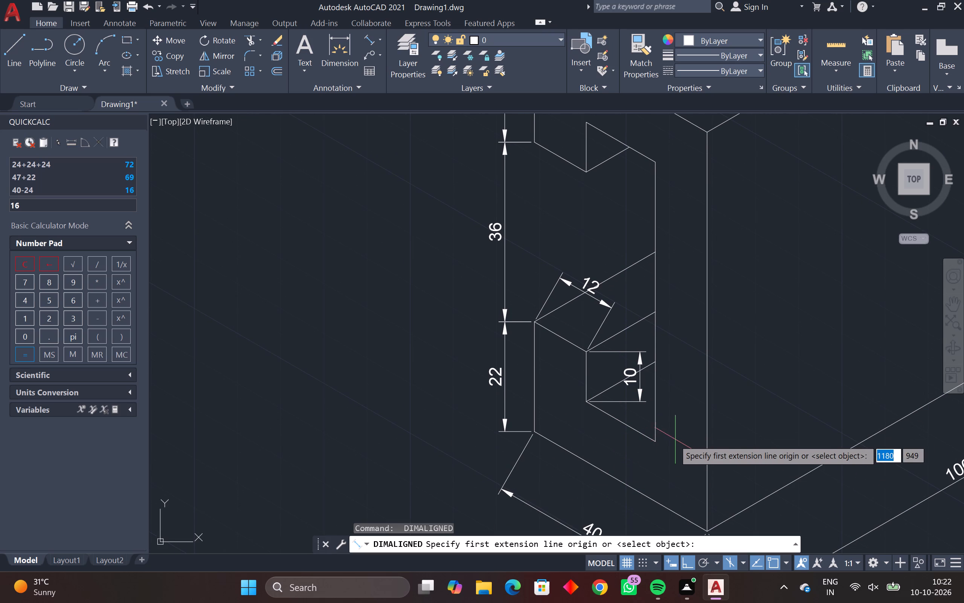
click(654, 444)
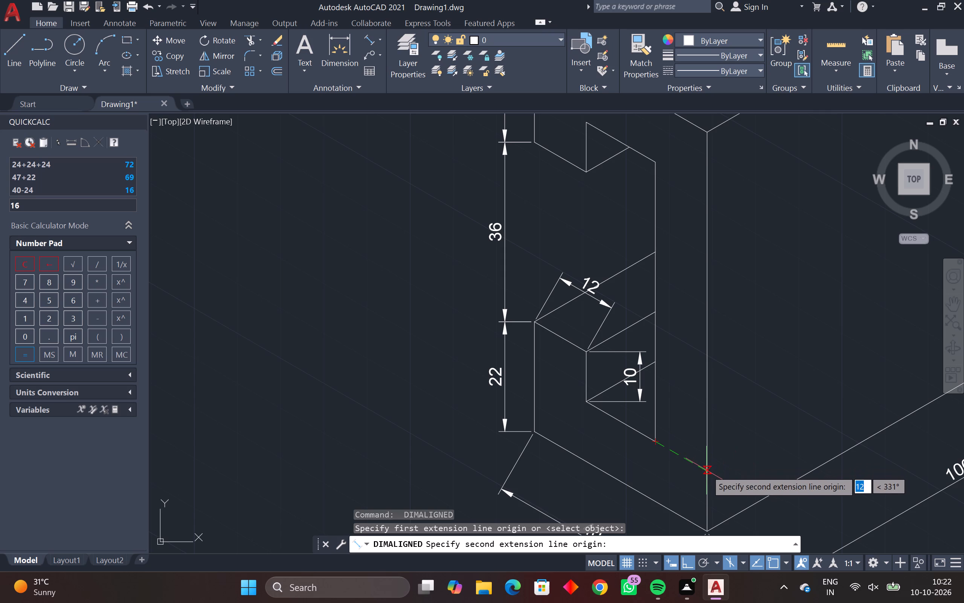
key(1)
key(2)
key(Return)
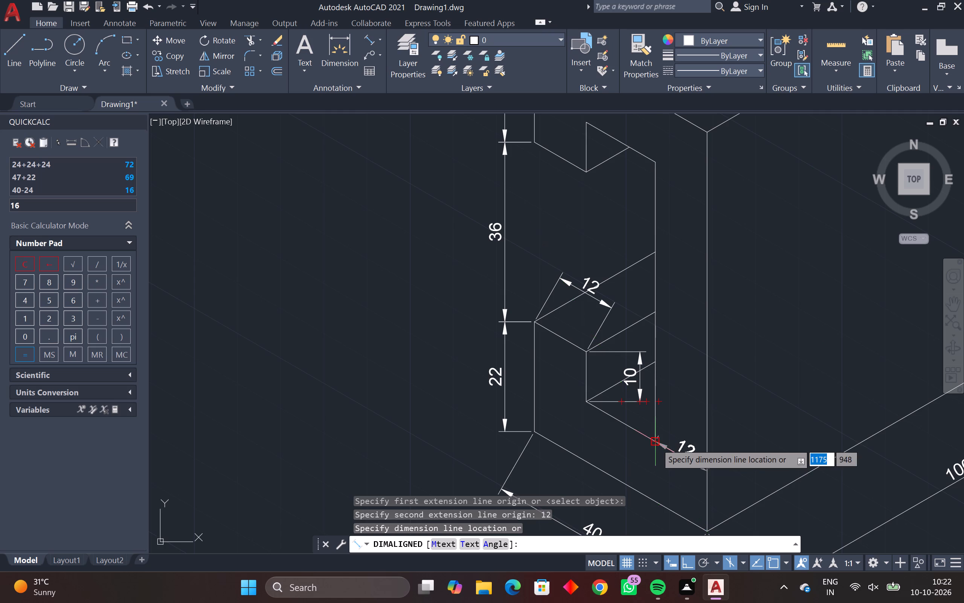
scroll(656, 443, up, 5)
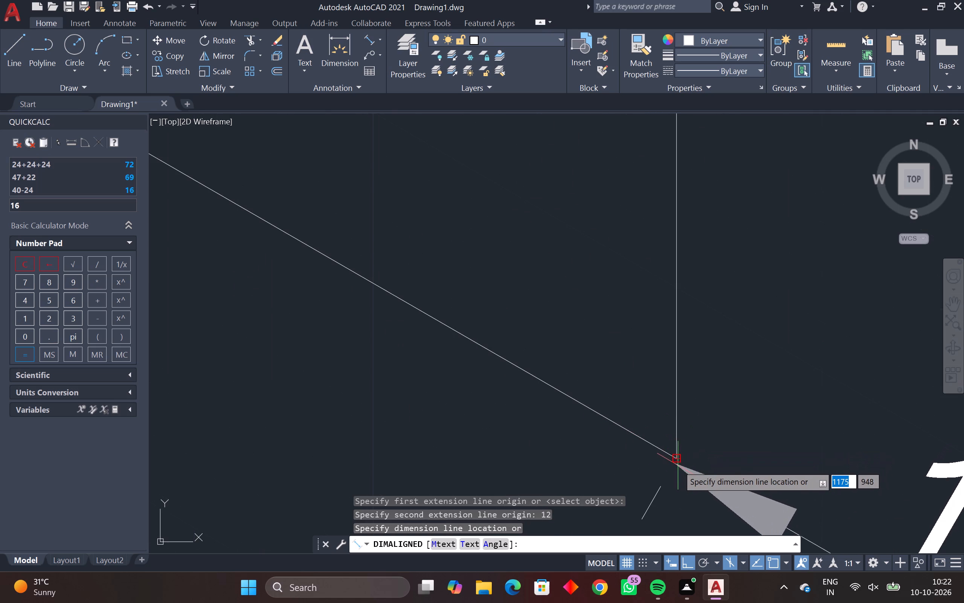
click(676, 459)
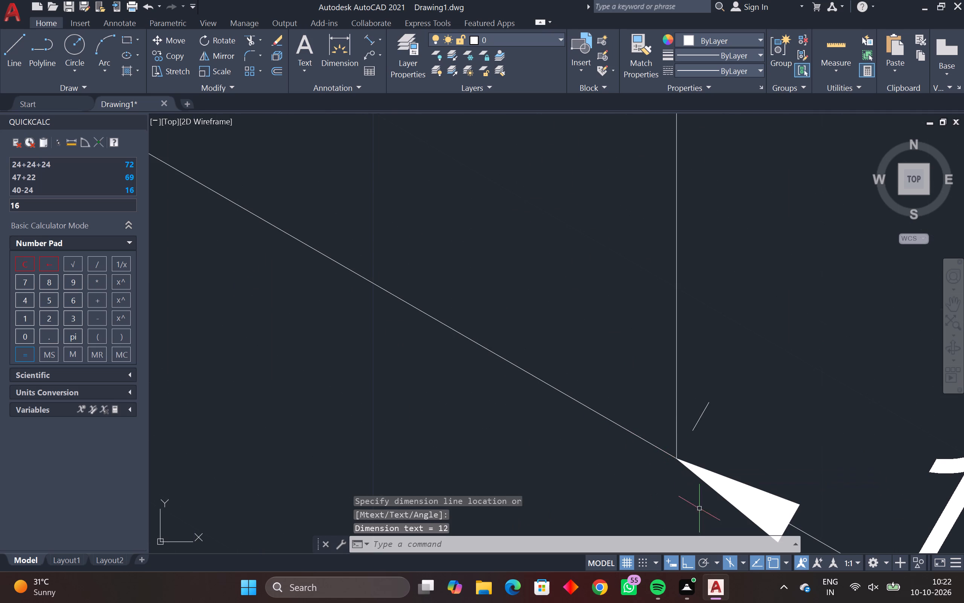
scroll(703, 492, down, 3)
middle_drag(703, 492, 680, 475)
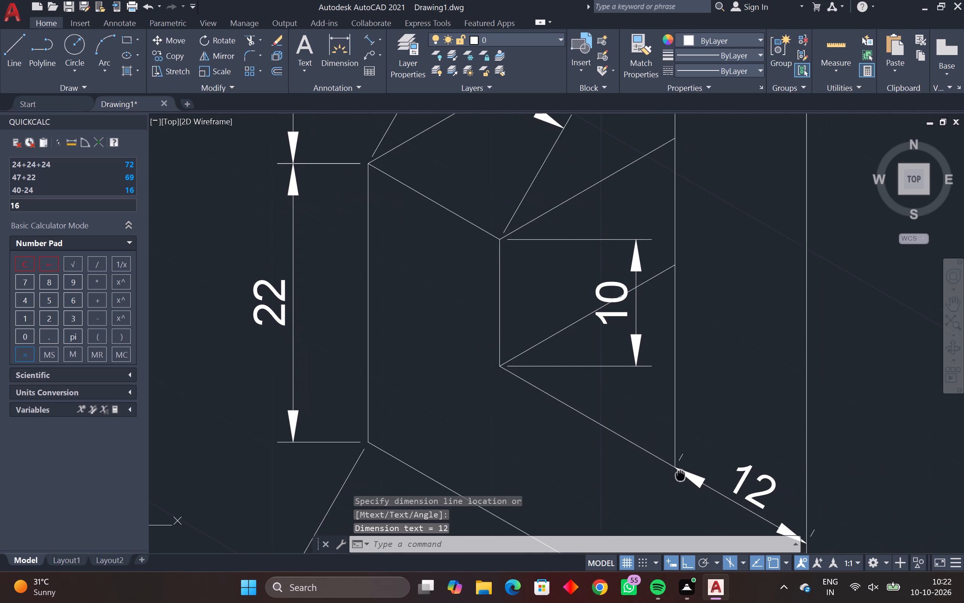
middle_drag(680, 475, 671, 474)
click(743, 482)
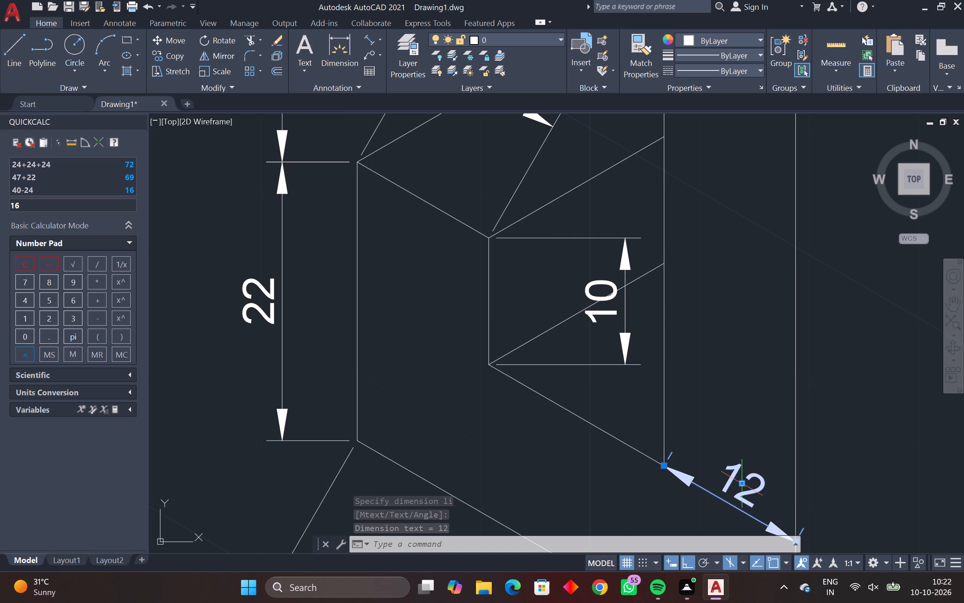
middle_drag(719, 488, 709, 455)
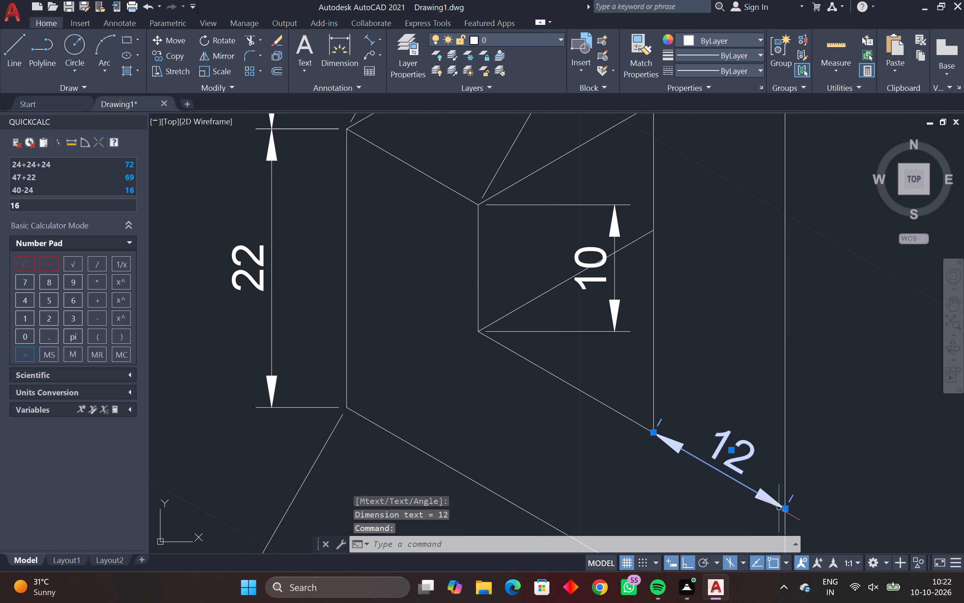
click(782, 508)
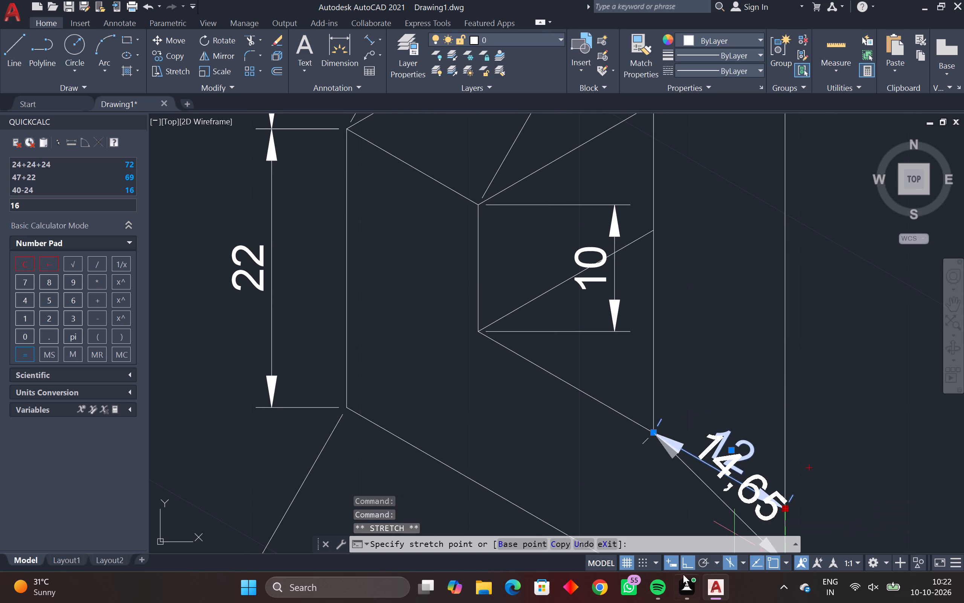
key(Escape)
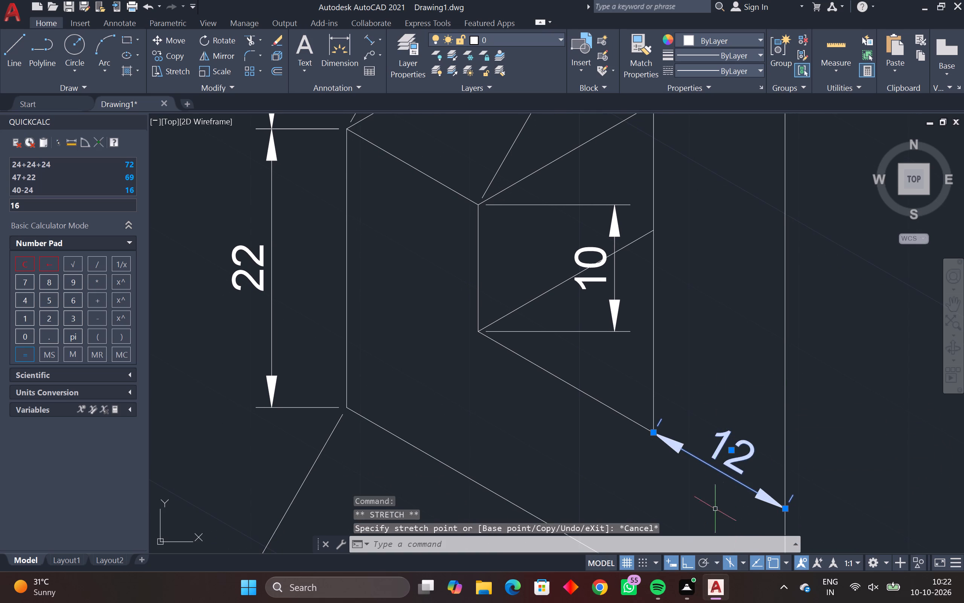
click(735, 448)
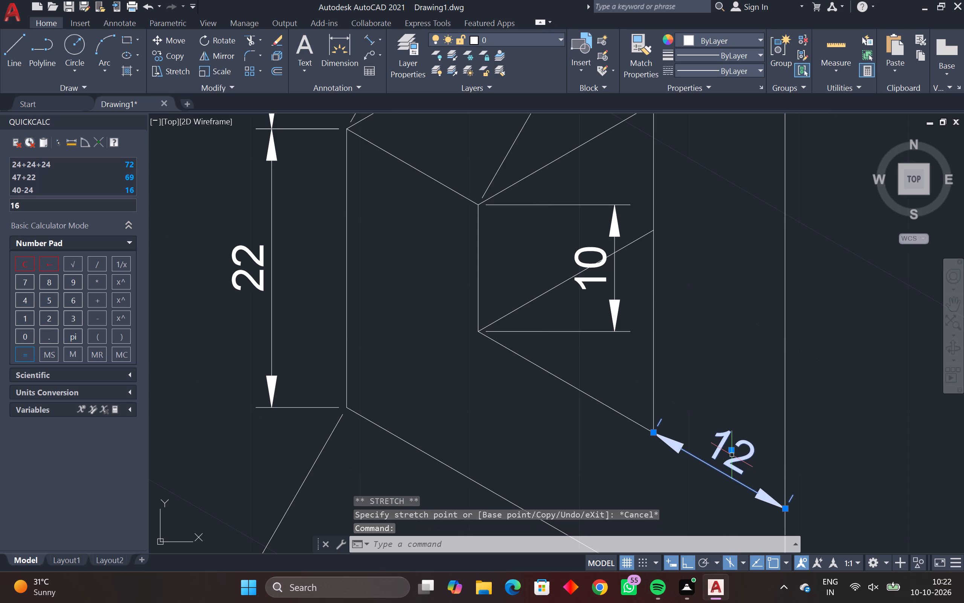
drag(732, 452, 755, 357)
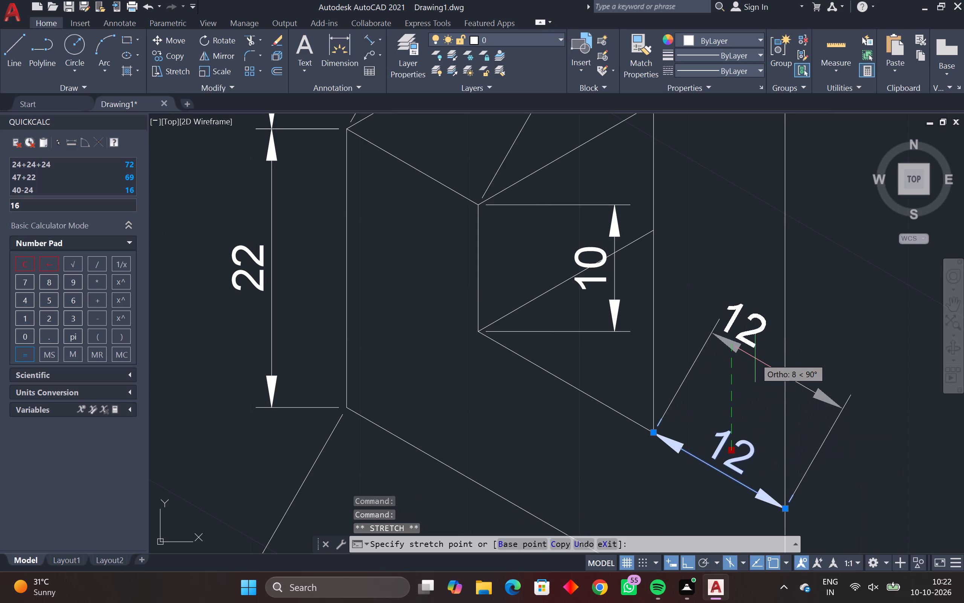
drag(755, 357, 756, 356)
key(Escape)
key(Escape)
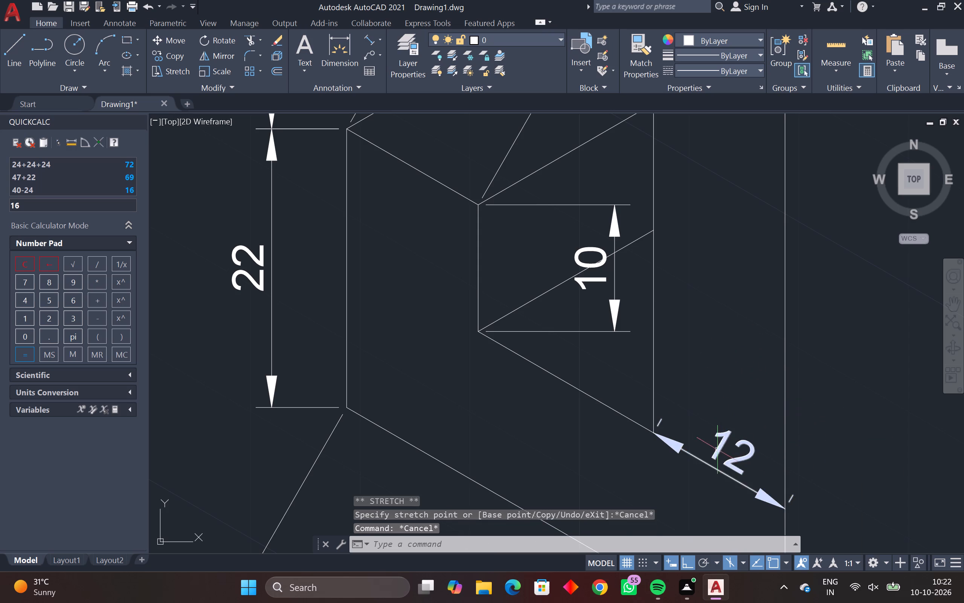
Reposition the 12 dimension beside the slot's bottom inner corner, raising its line onto the block's side face with the text outside the extension lines.
drag(735, 445, 723, 479)
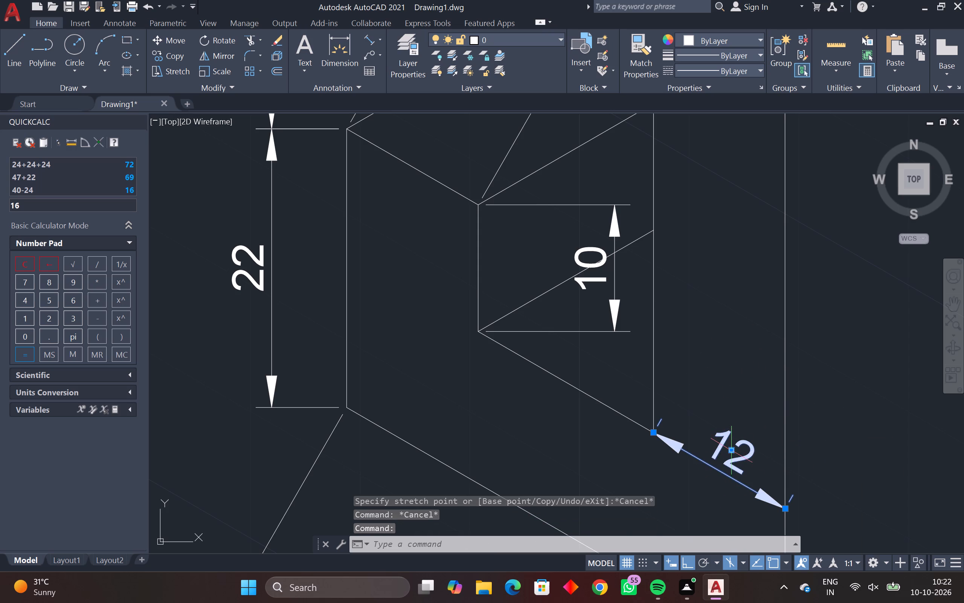
click(732, 449)
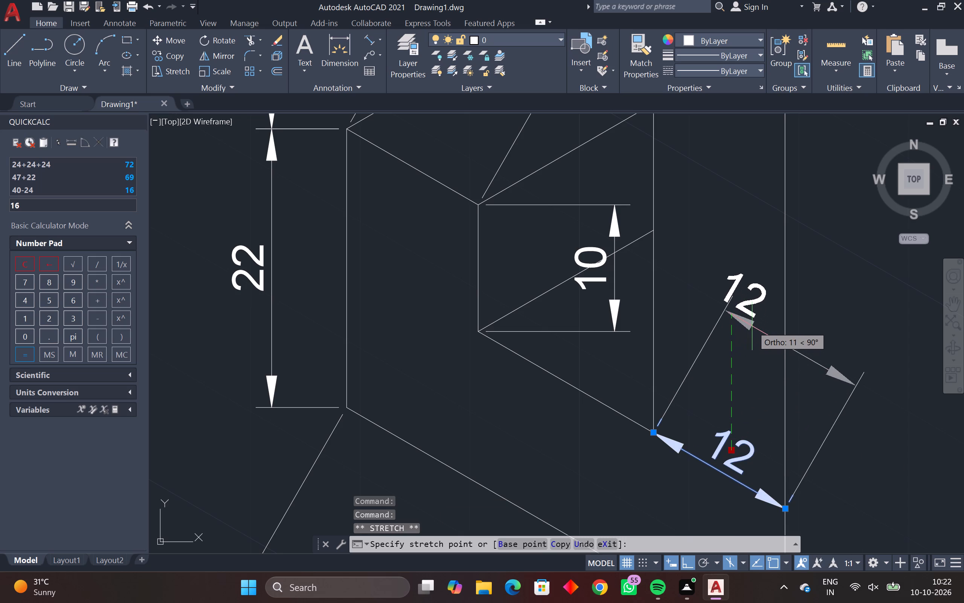
click(755, 325)
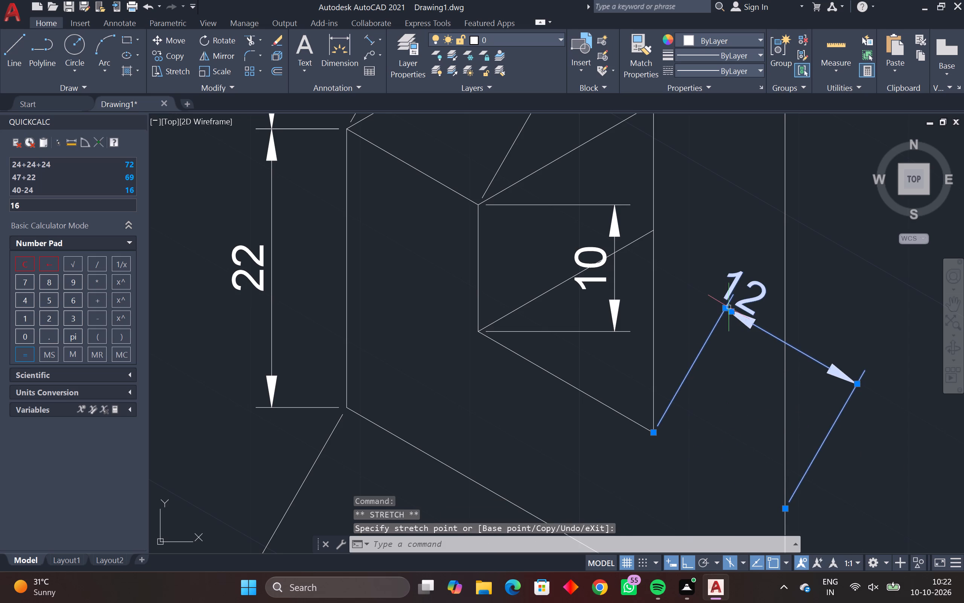
click(729, 309)
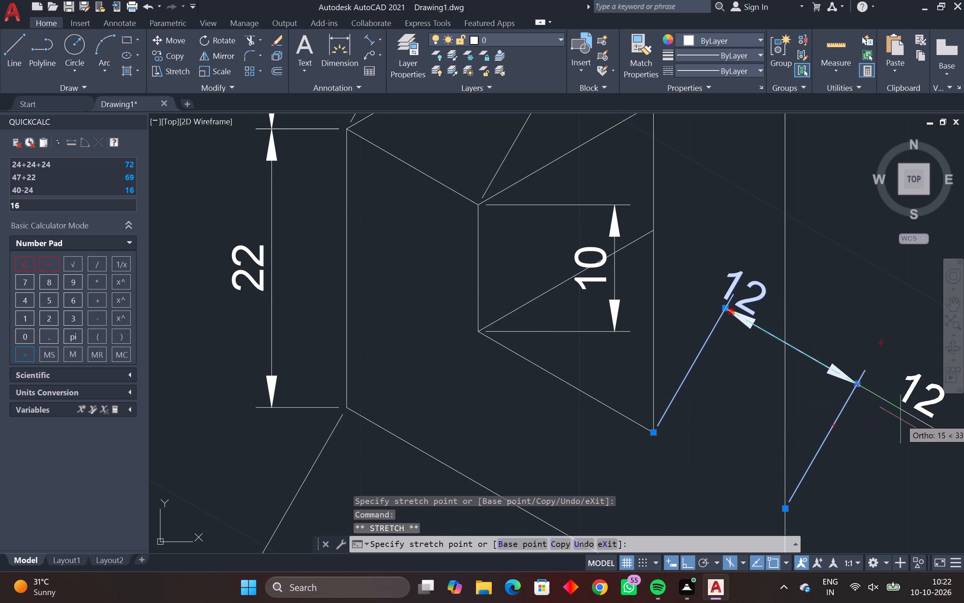
scroll(919, 425, down, 1)
click(914, 429)
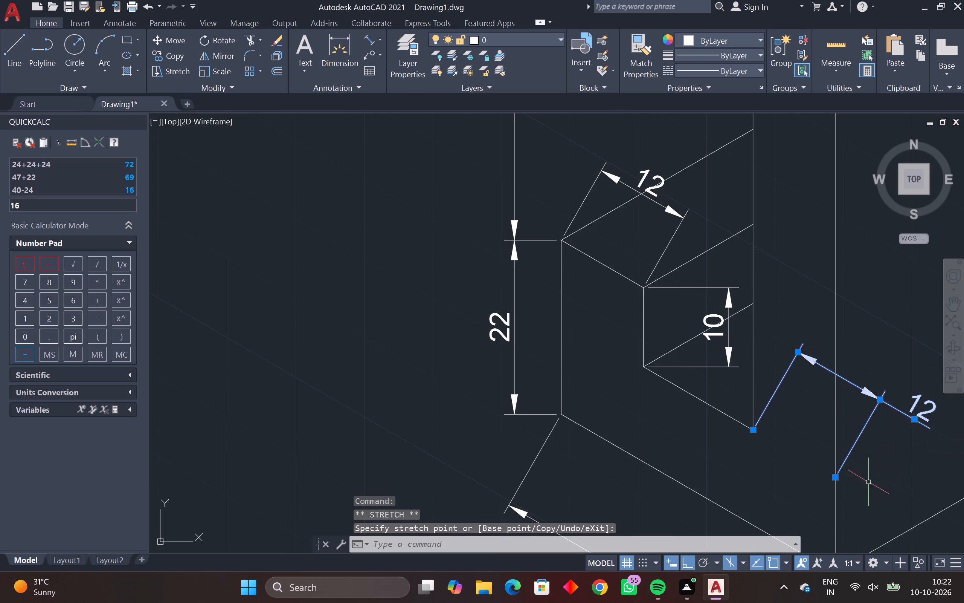
key(Escape)
key(Escape)
Examine the whole slotted block and its slot area to check which dimensions are placed and which features still need one.
scroll(818, 509, down, 4)
middle_drag(836, 473, 751, 452)
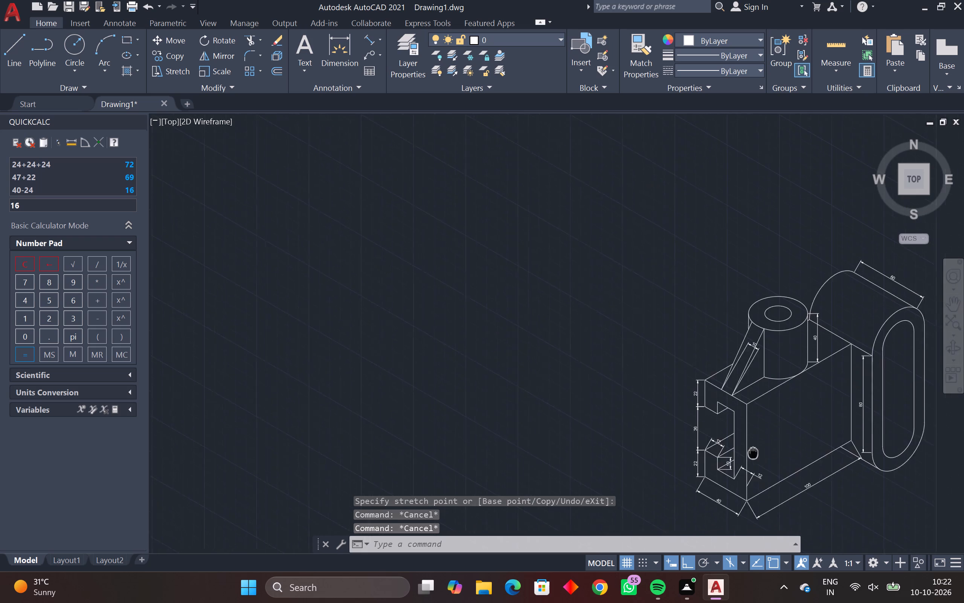
middle_drag(751, 452, 679, 445)
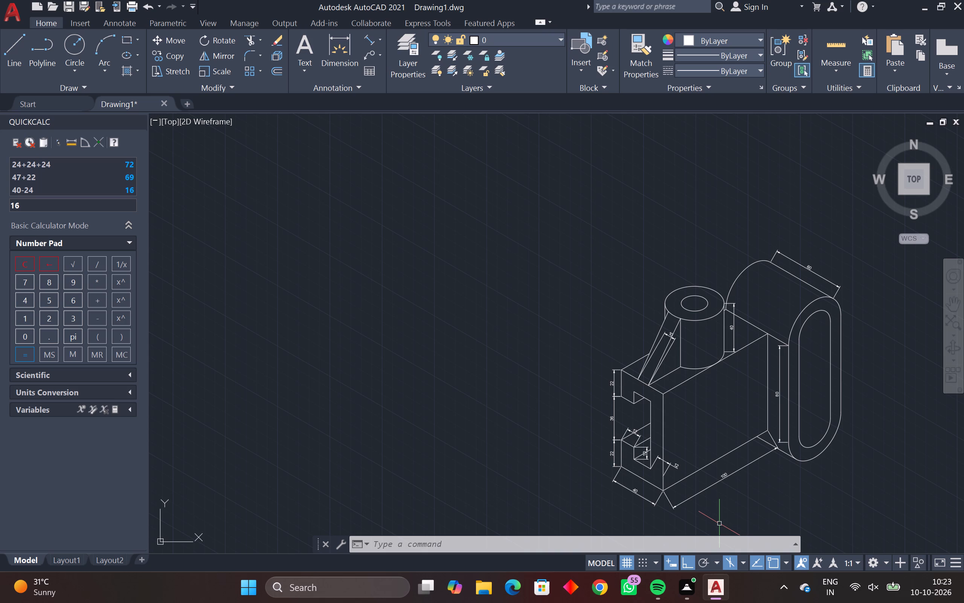
middle_drag(679, 436, 657, 422)
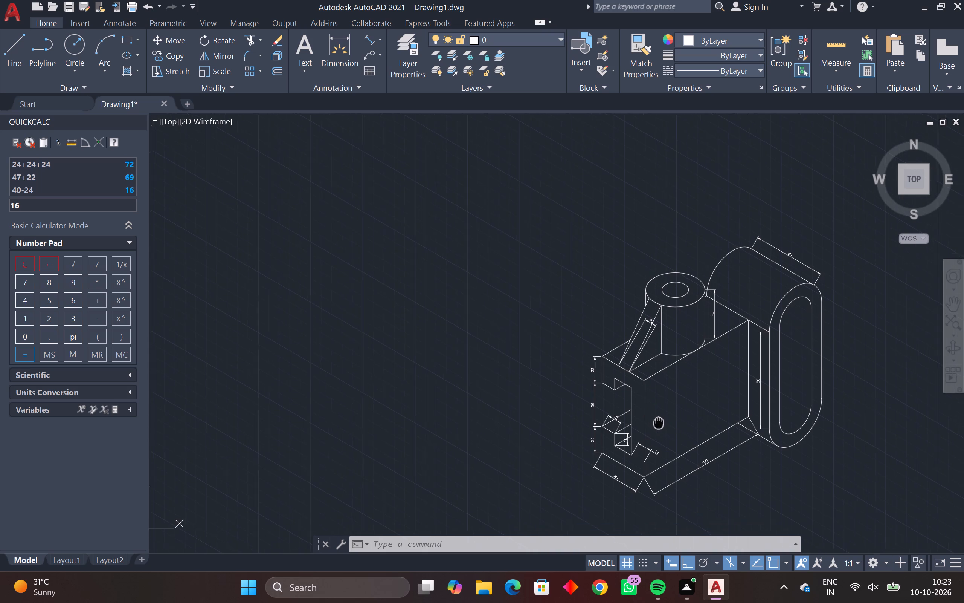
middle_drag(657, 422, 563, 411)
scroll(560, 411, up, 2)
middle_drag(555, 410, 563, 413)
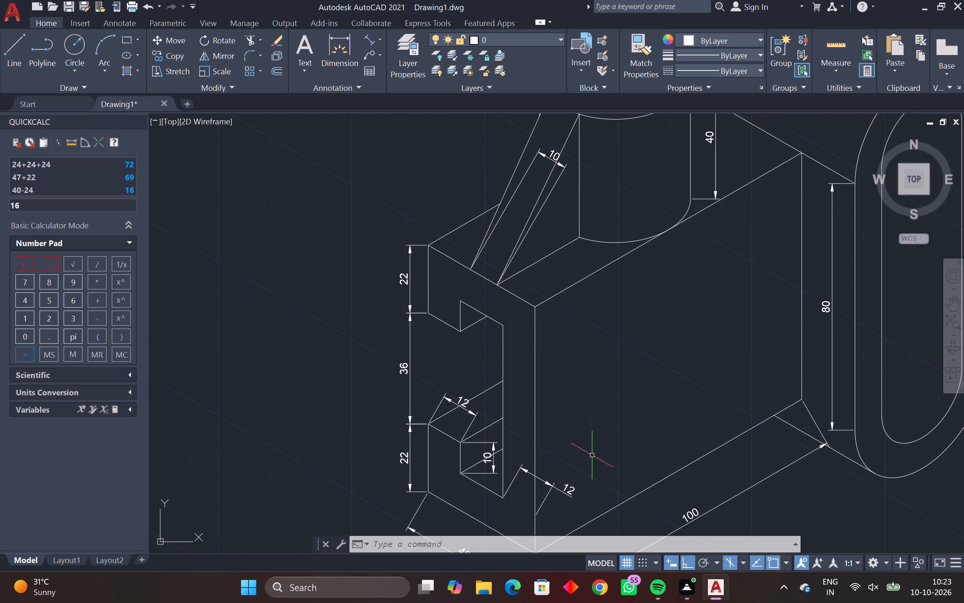
scroll(590, 448, down, 1)
middle_drag(590, 448, 532, 433)
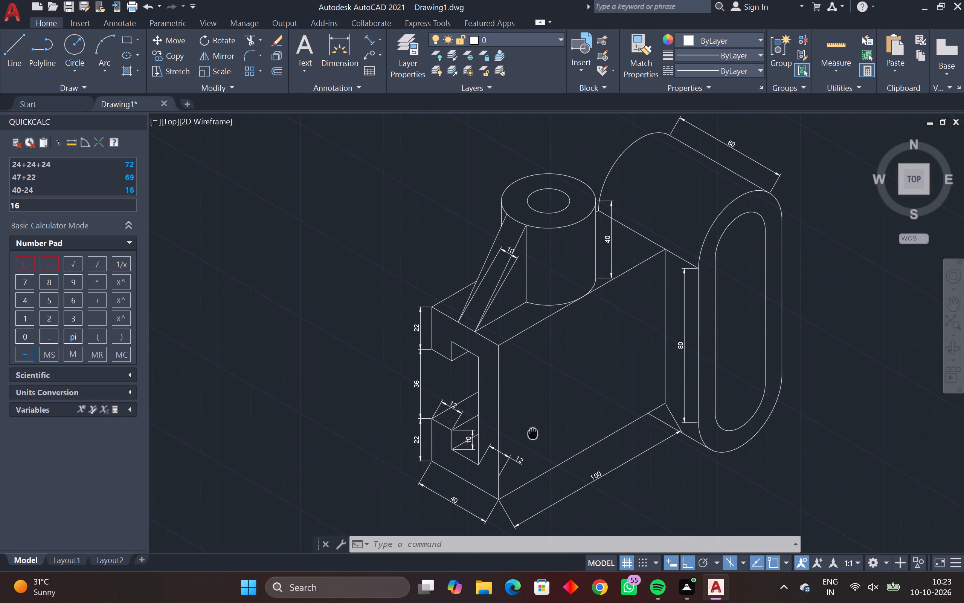
middle_drag(532, 433, 531, 433)
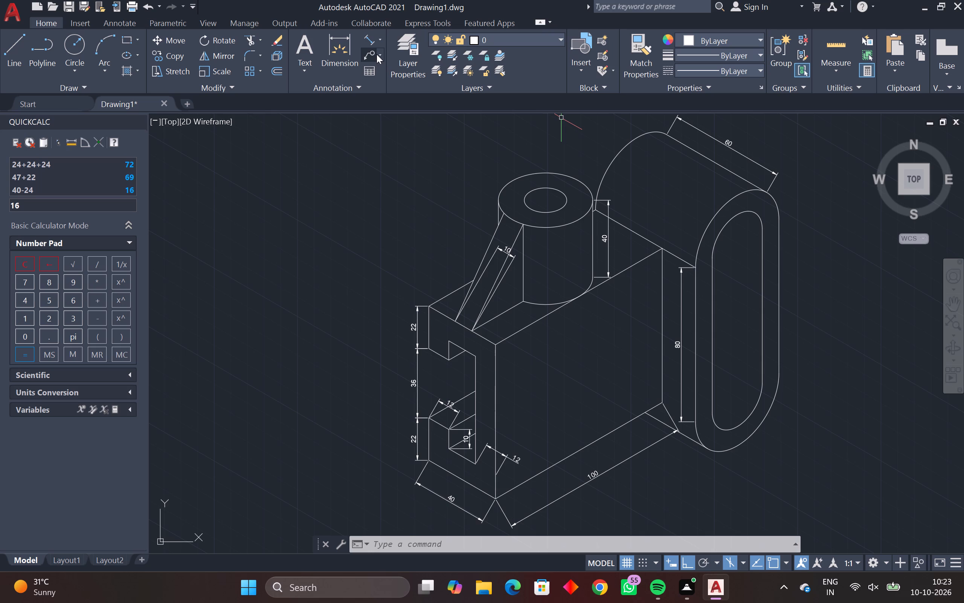
Add a multileader with 4-high text R15, pointing at the lower arc of the round-ended upright's inner slot and landing outside the object.
click(375, 54)
drag(383, 54, 380, 60)
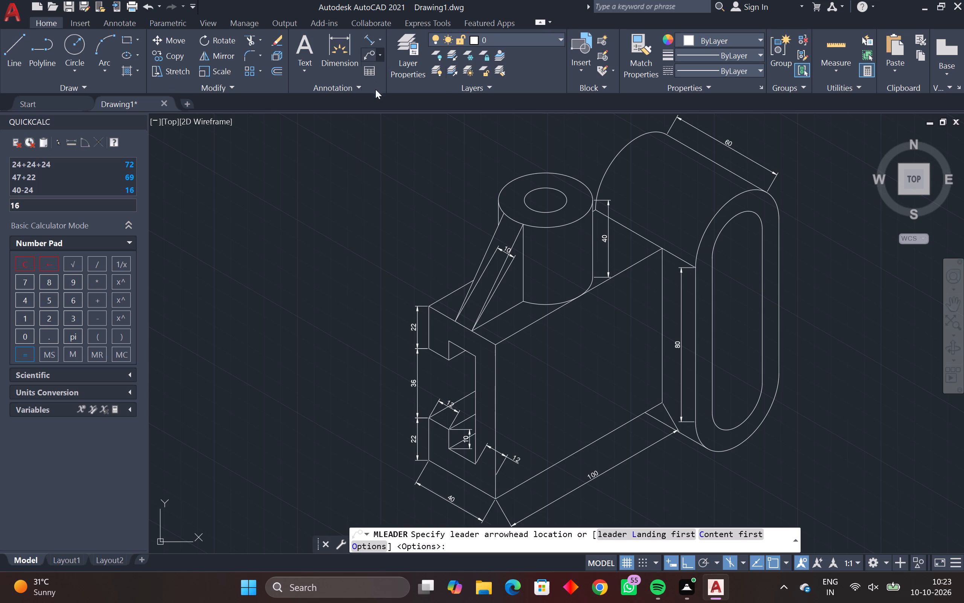
click(397, 70)
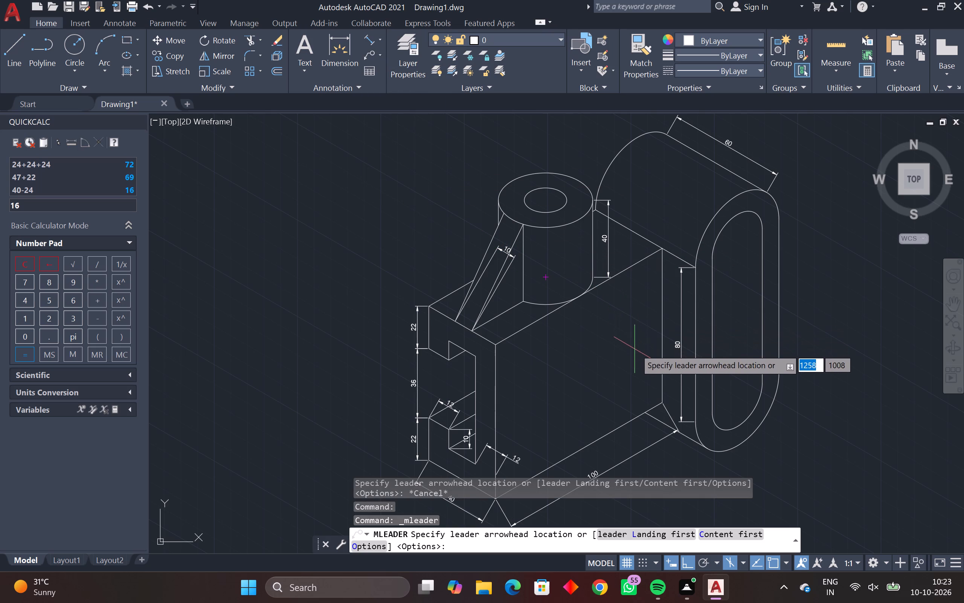
click(746, 425)
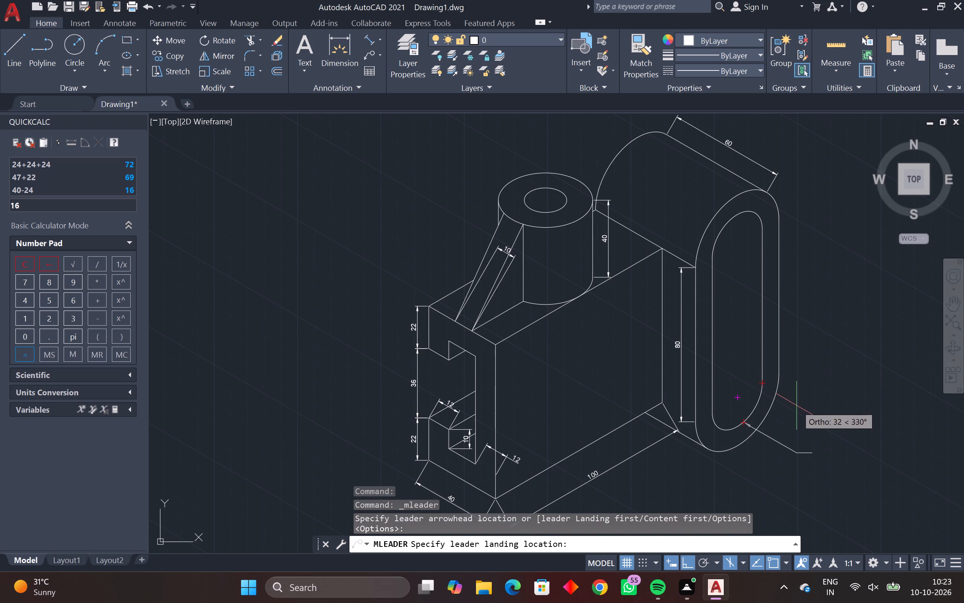
click(796, 406)
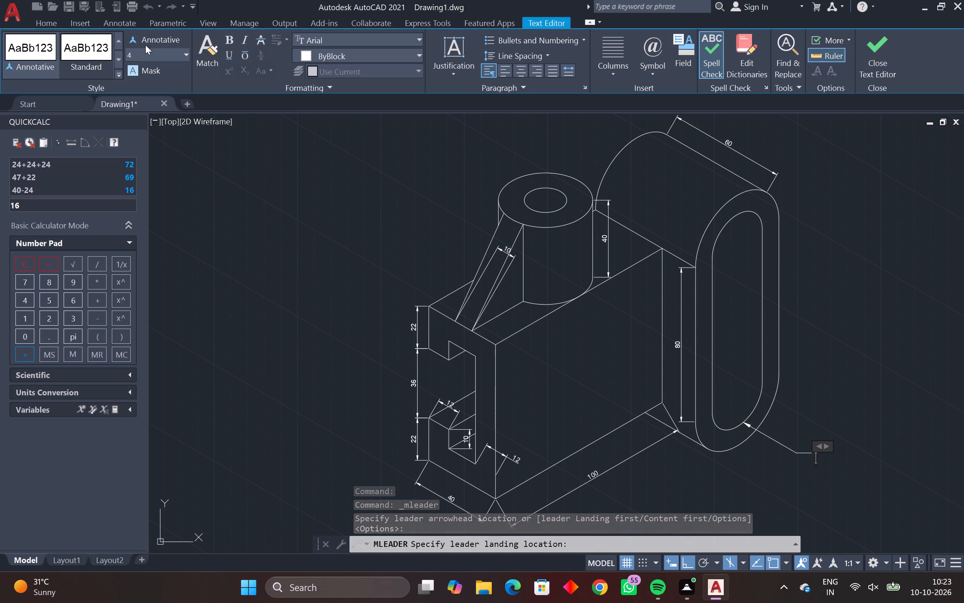
drag(136, 57, 79, 70)
key(8)
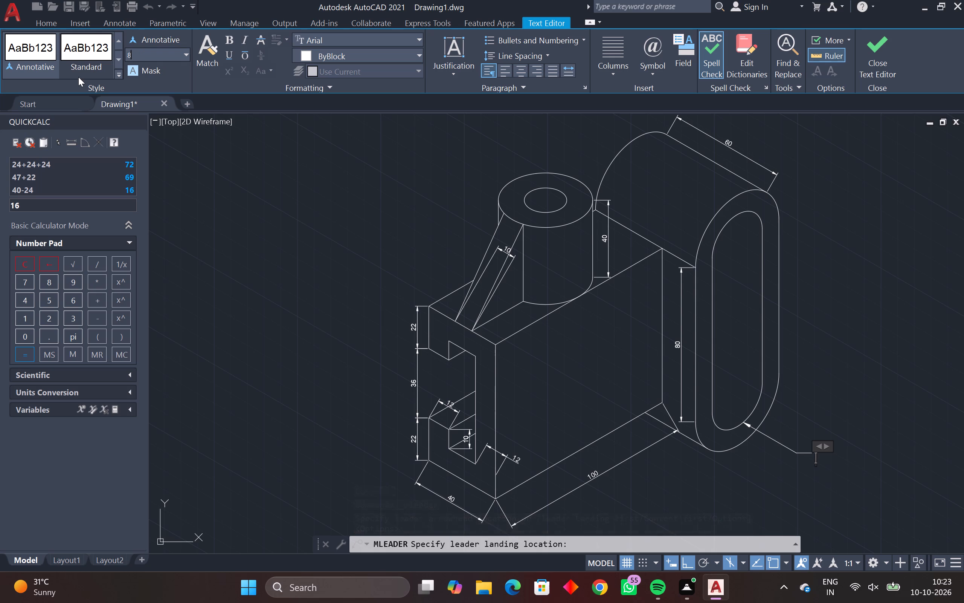
key(Return)
key(r)
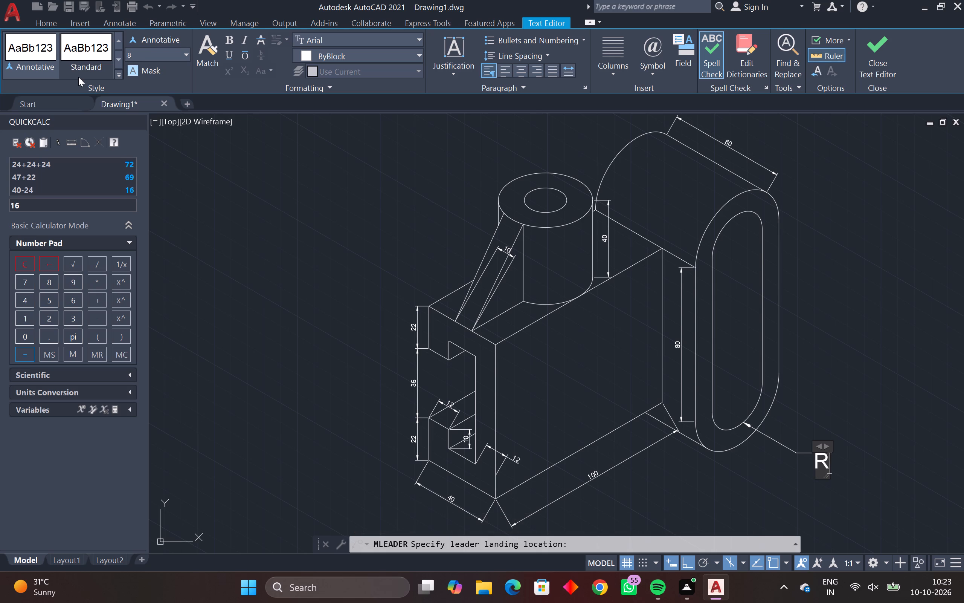
click(78, 77)
click(820, 457)
text(15)
key(Return)
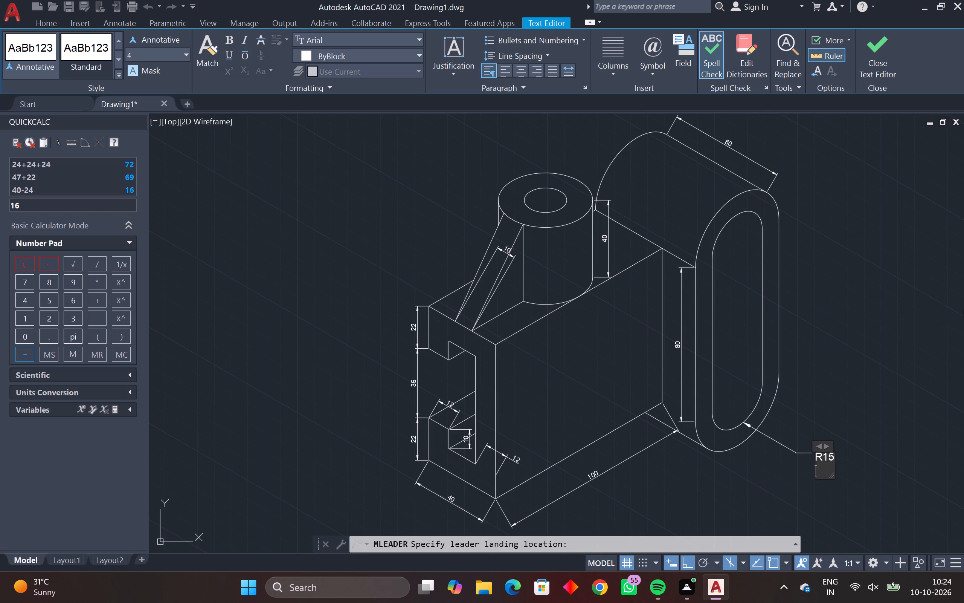
click(921, 305)
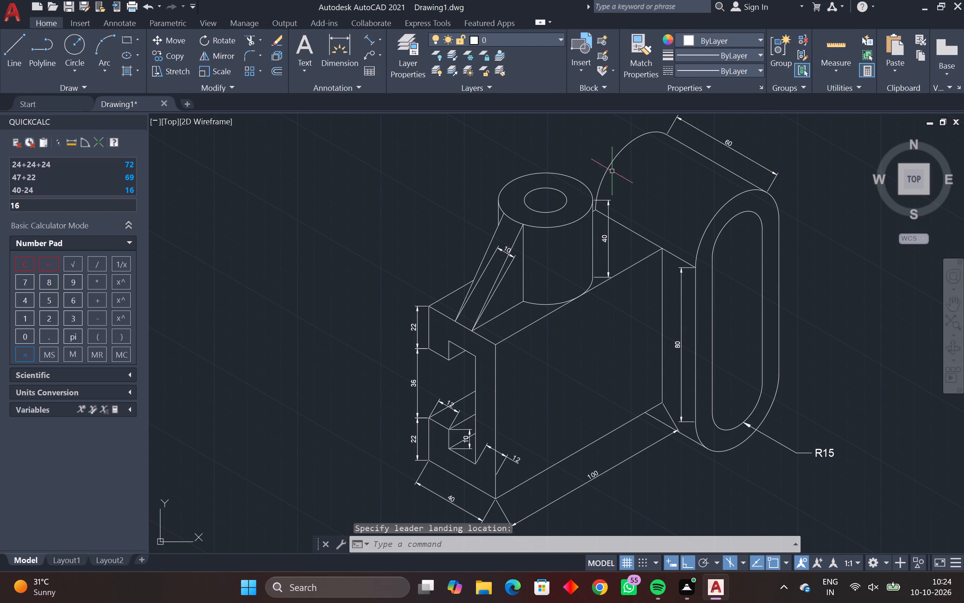
Add a multileader with 8-high text R25, pointing at the lower outer arc of the round-ended upright and landing outside the object.
click(365, 56)
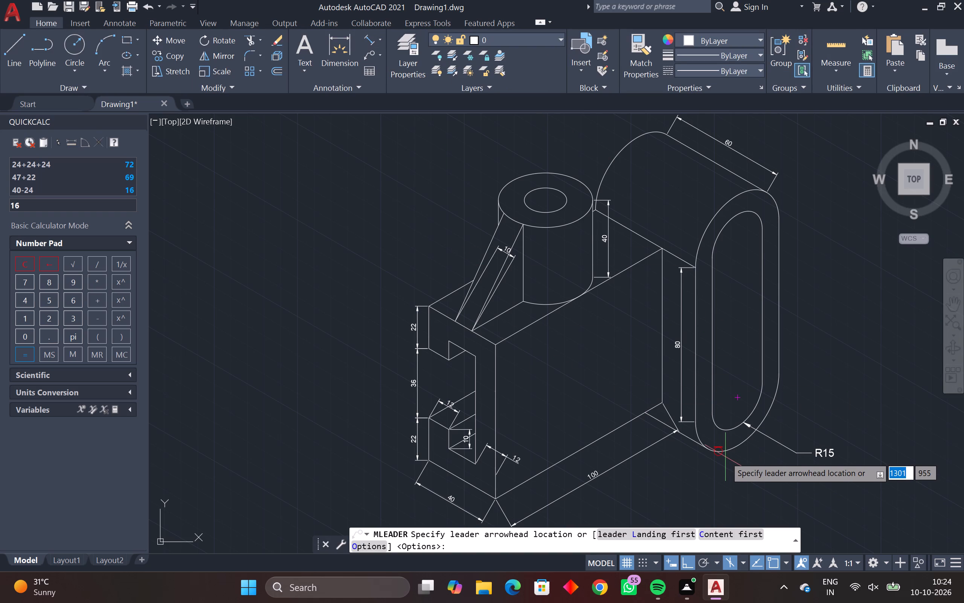
click(719, 453)
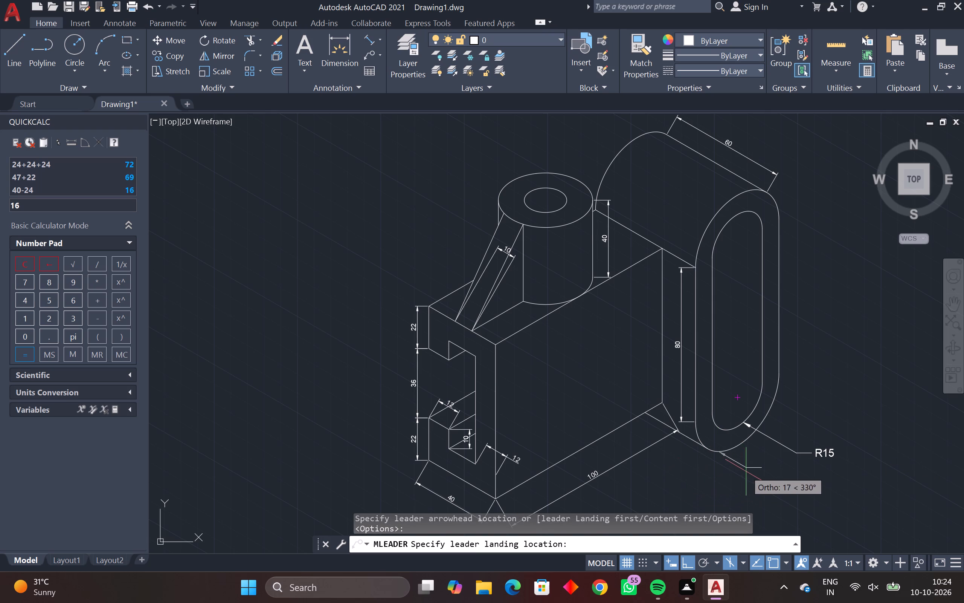
click(787, 497)
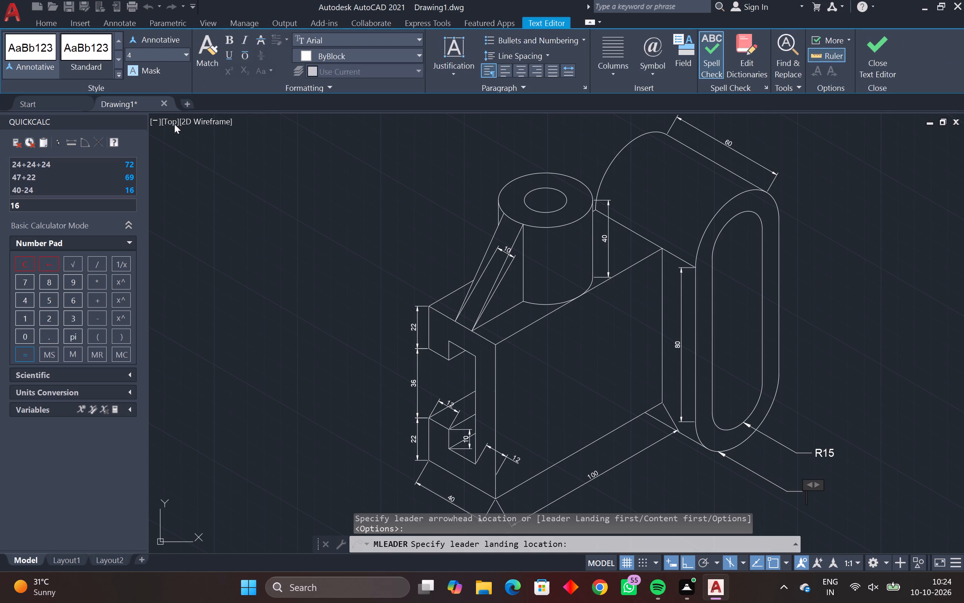
drag(150, 56, 124, 61)
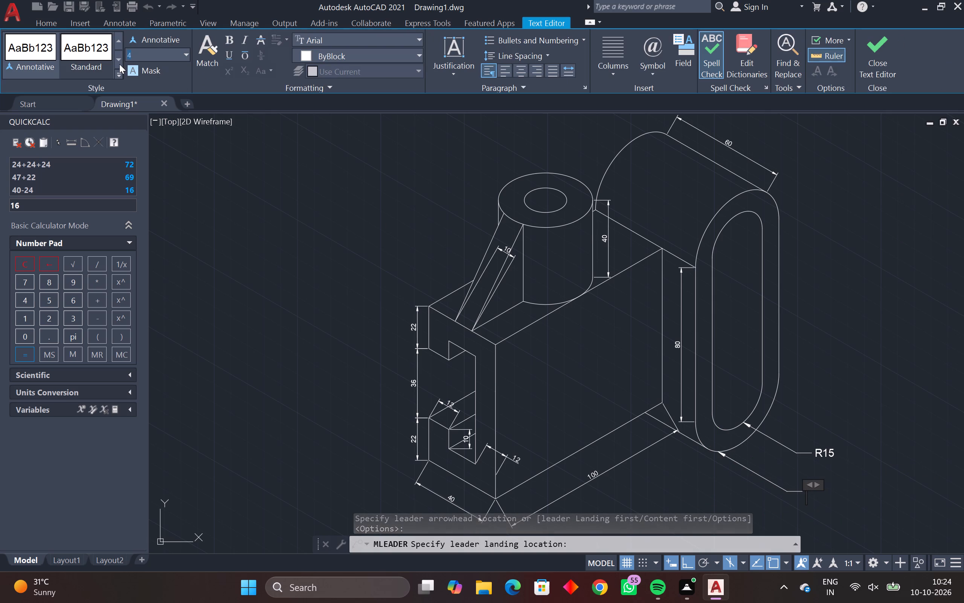
key(8)
key(Return)
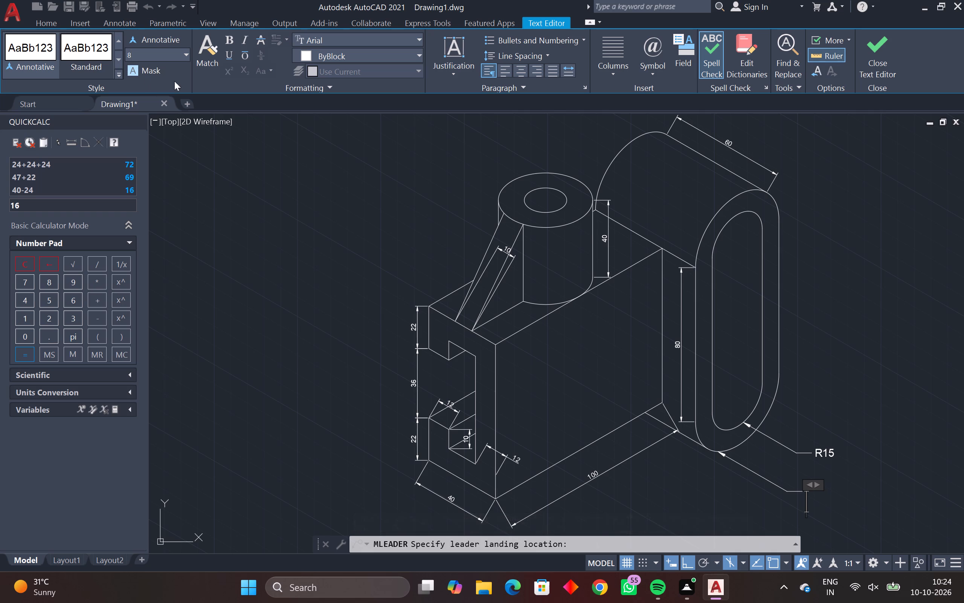
key(r)
key(2)
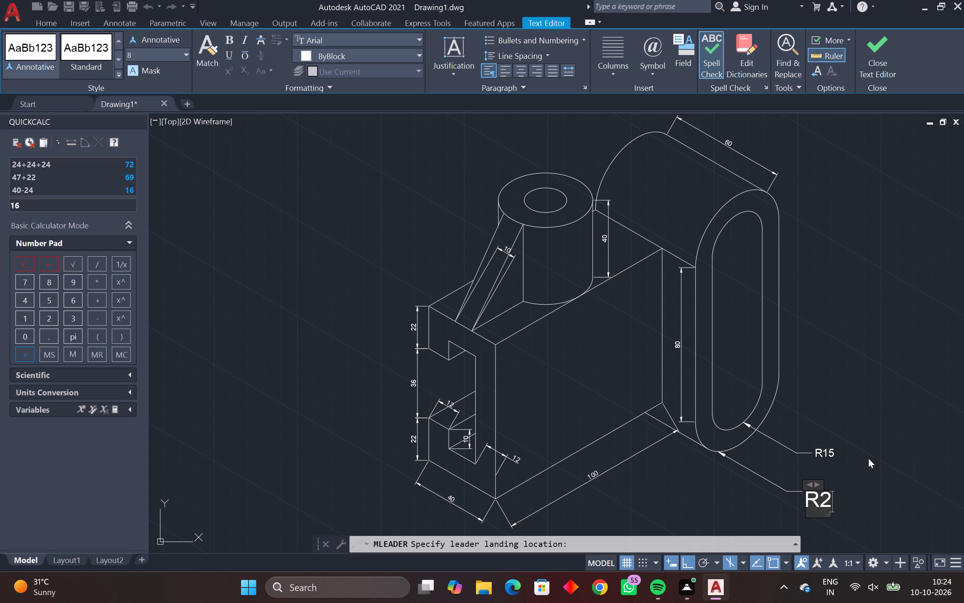
key(5)
key(Return)
click(860, 504)
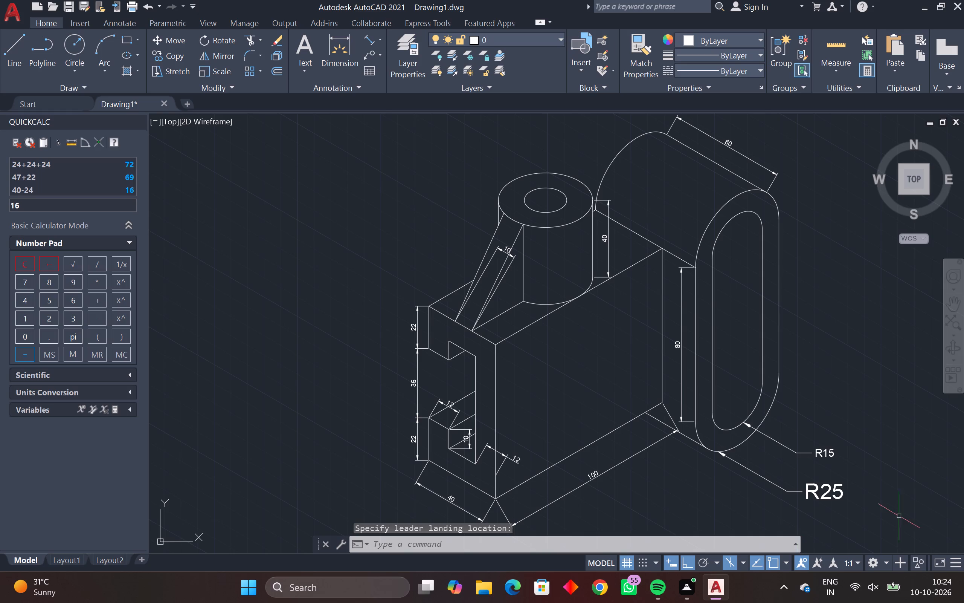
Oblique the 12 dimension beside the slot's bottom inner corner so its extension lines run vertically at 90°, parallel to the block's front edge.
middle_drag(736, 457, 754, 404)
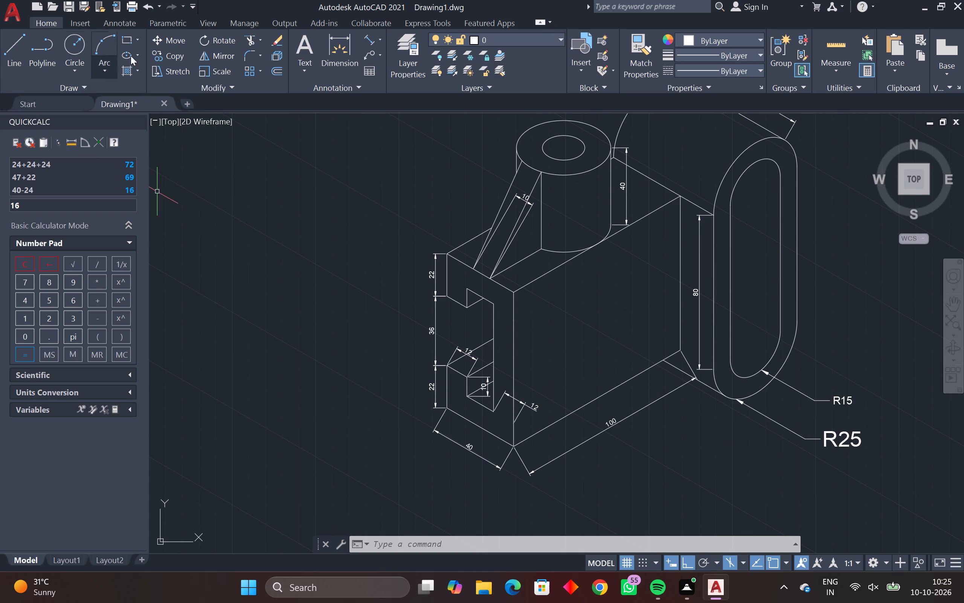
key(Escape)
key(Escape)
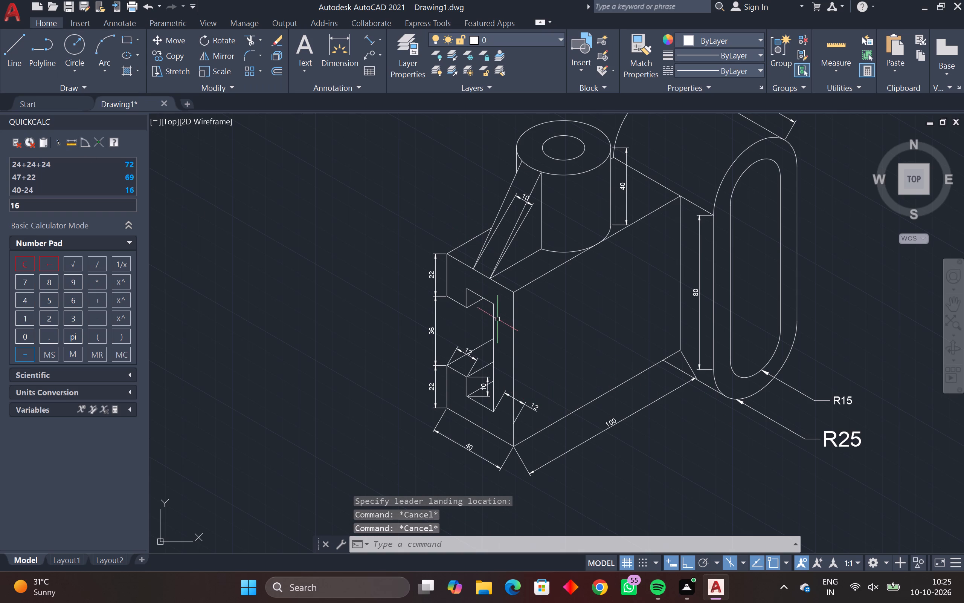
text(DIMED)
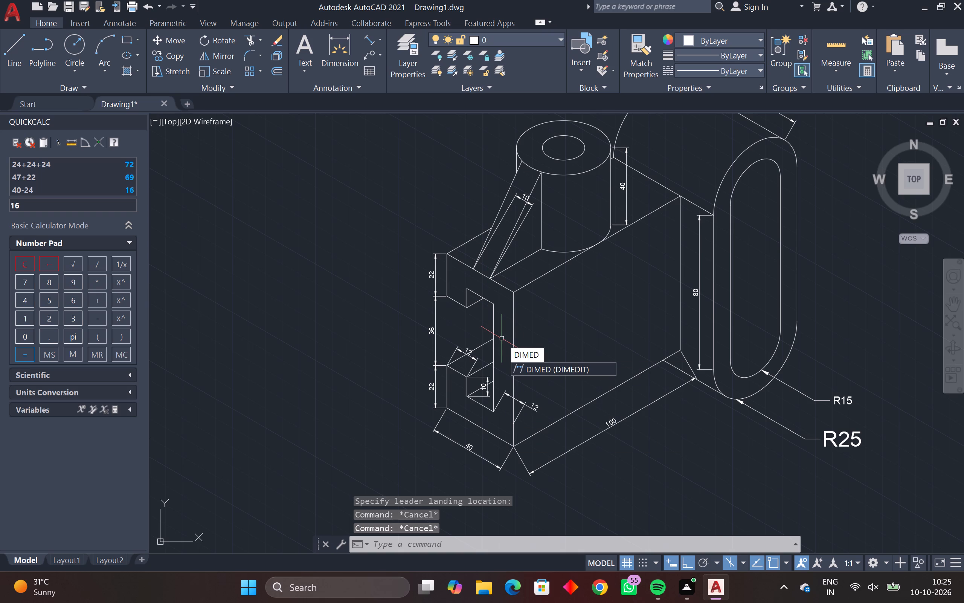
click(569, 365)
drag(619, 445, 569, 365)
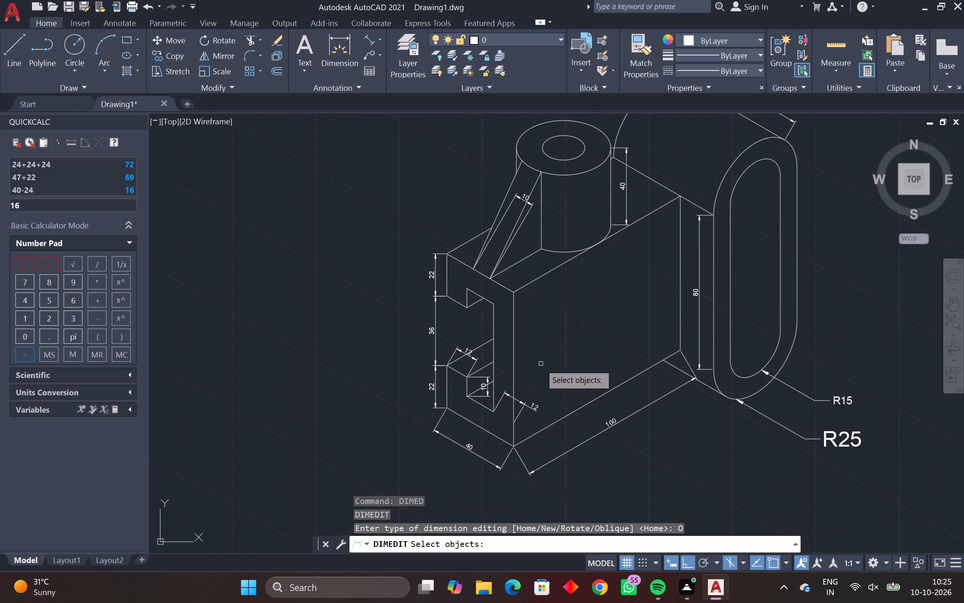
click(523, 403)
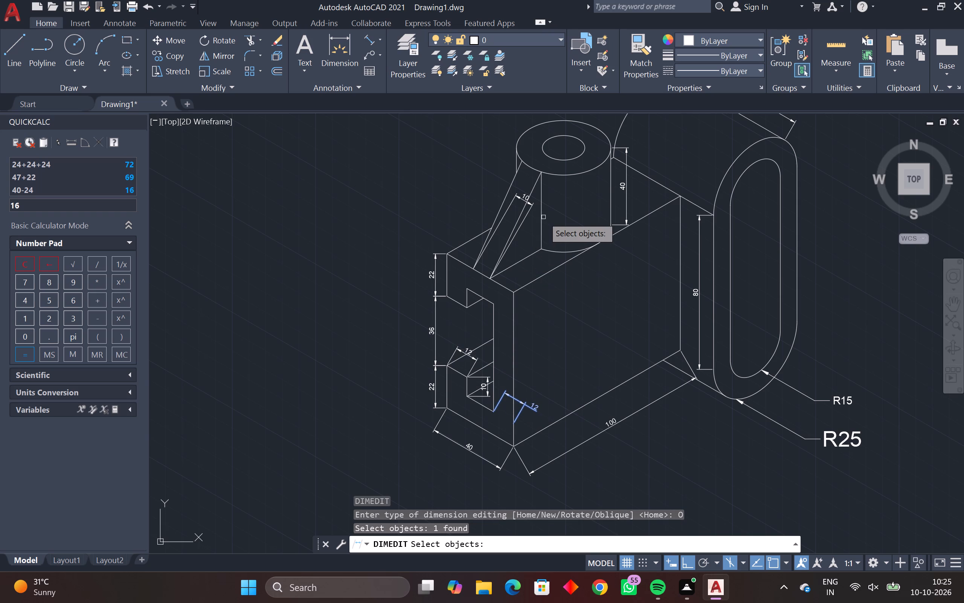
middle_drag(568, 224, 606, 280)
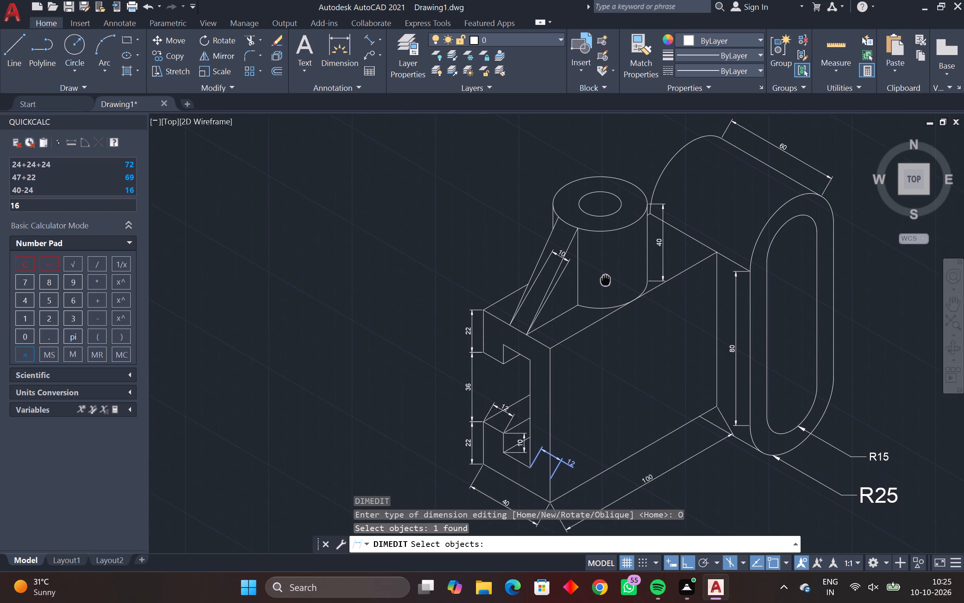
middle_drag(606, 280, 578, 230)
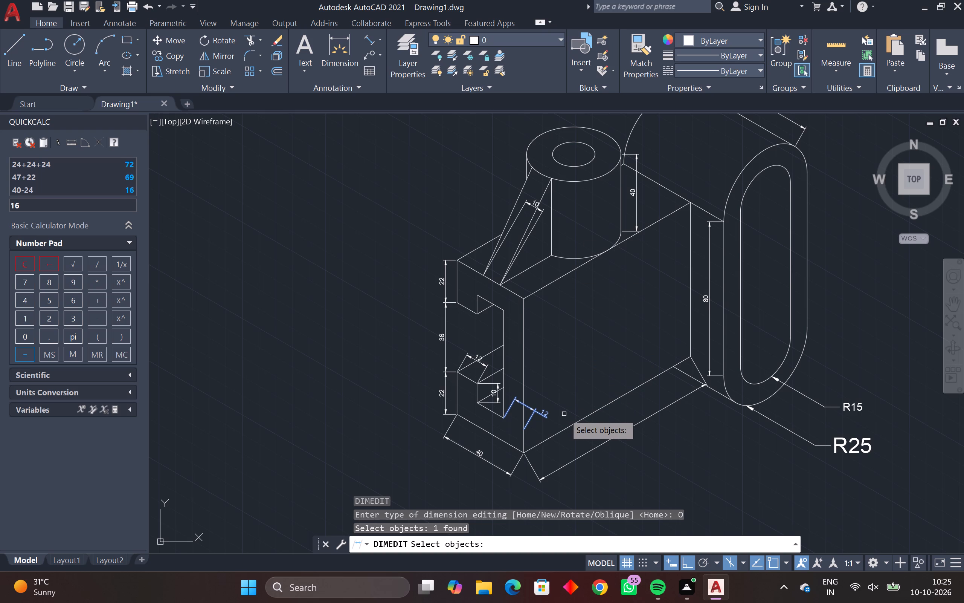
key(space)
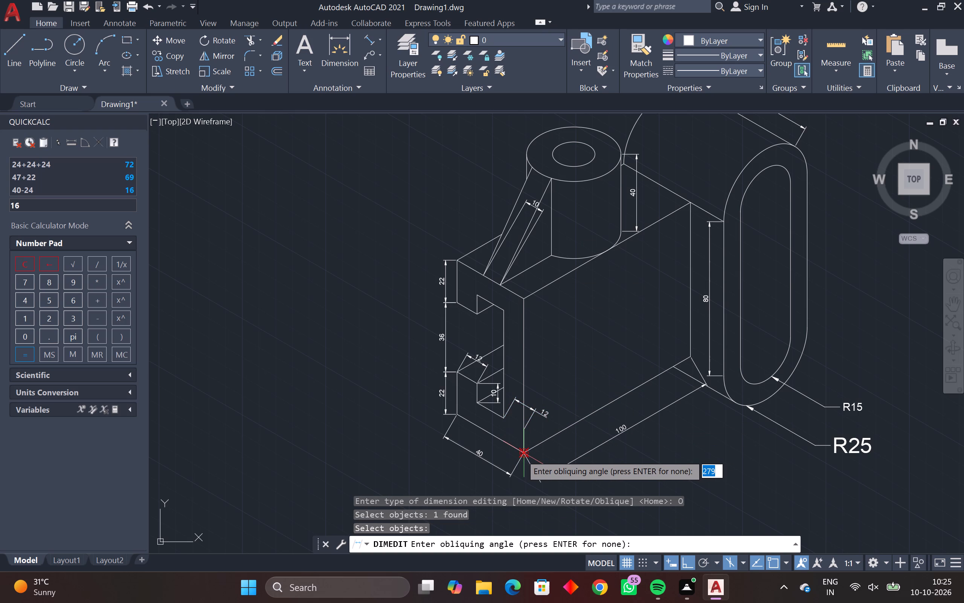
click(521, 456)
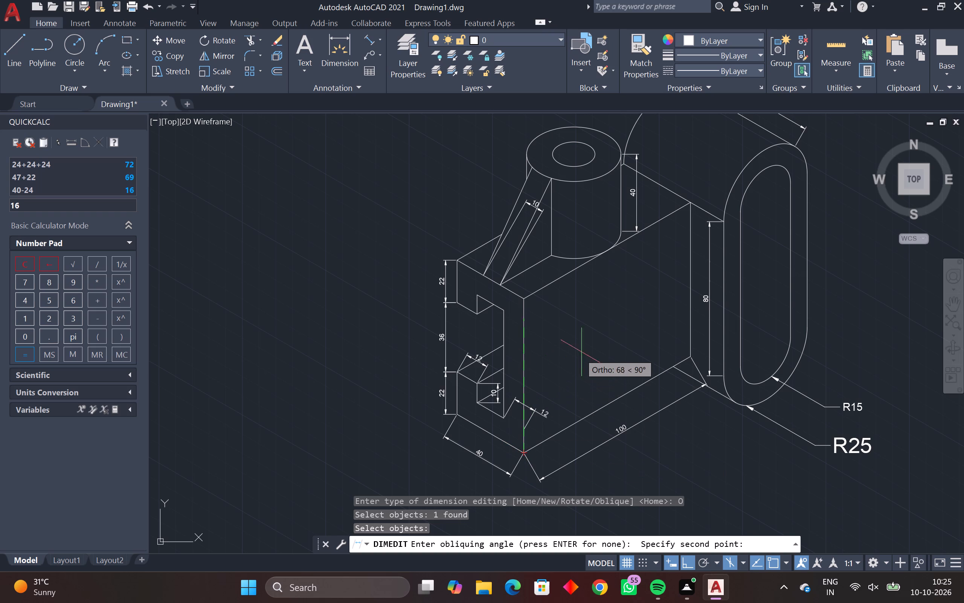
click(587, 348)
key(Escape)
key(Escape)
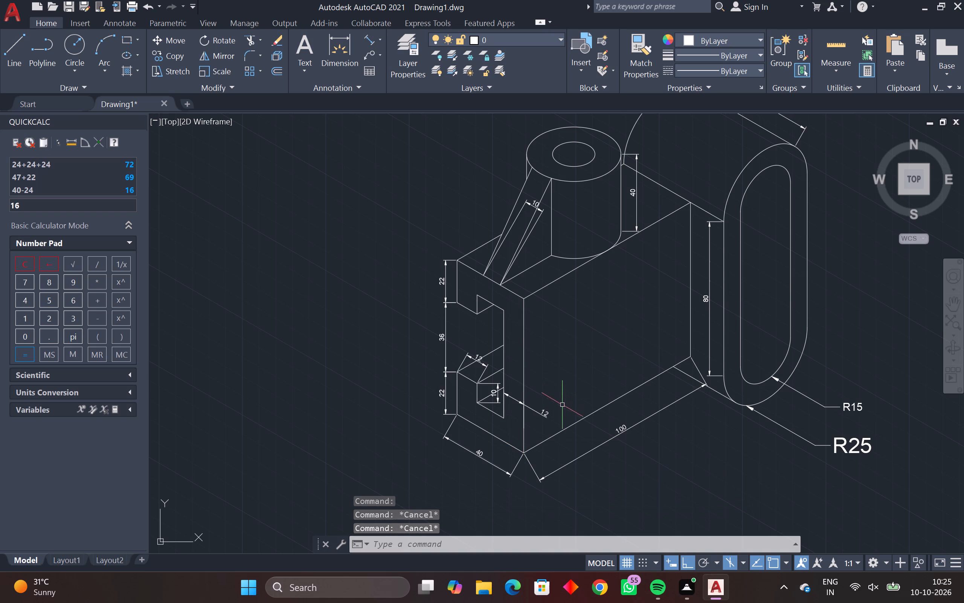
Oblique the stacked 22, 36 and 22 vertical dimensions so their extension lines run parallel to the slotted face's sloping top edge.
middle_drag(541, 435, 574, 403)
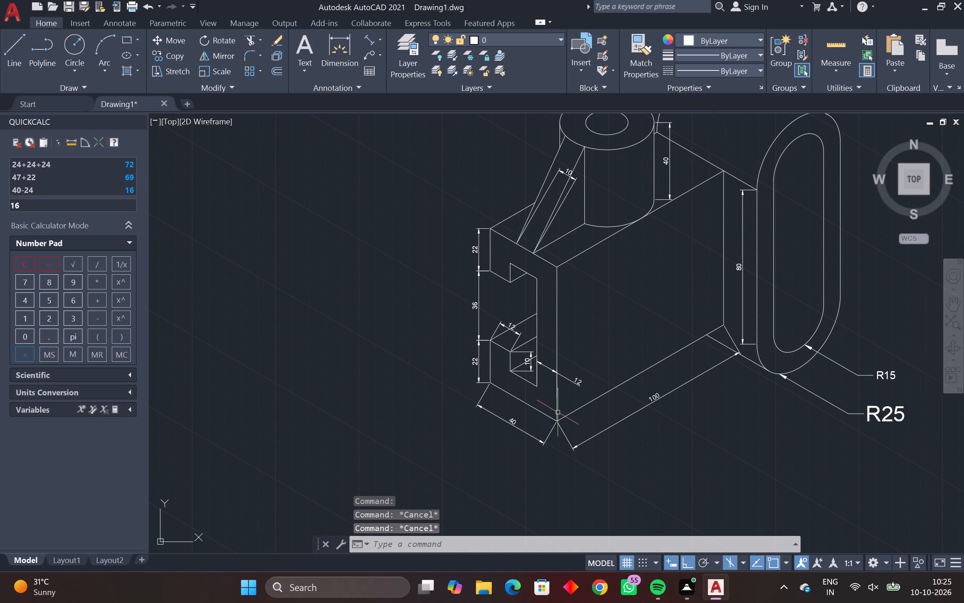
key(space)
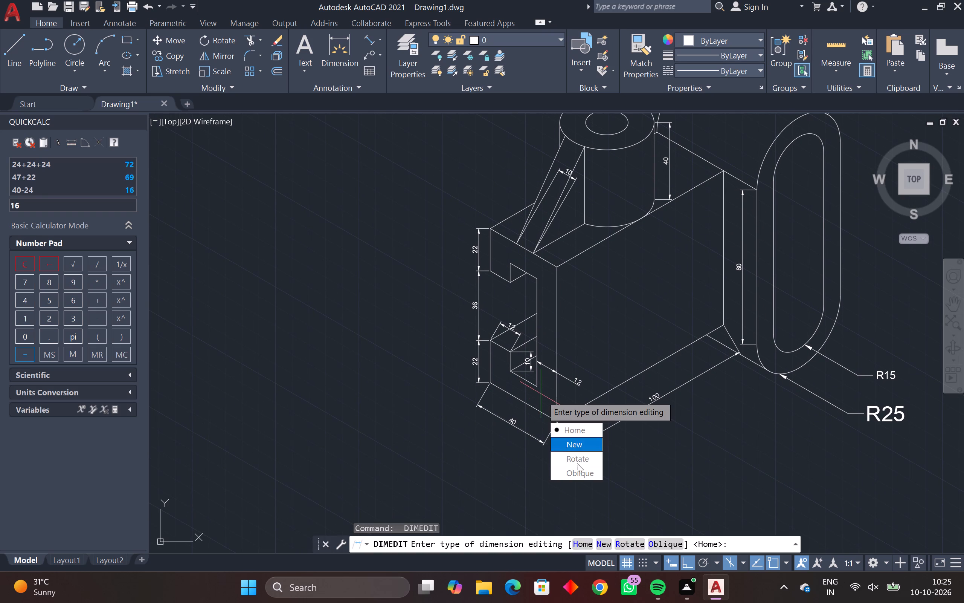
drag(576, 476, 541, 395)
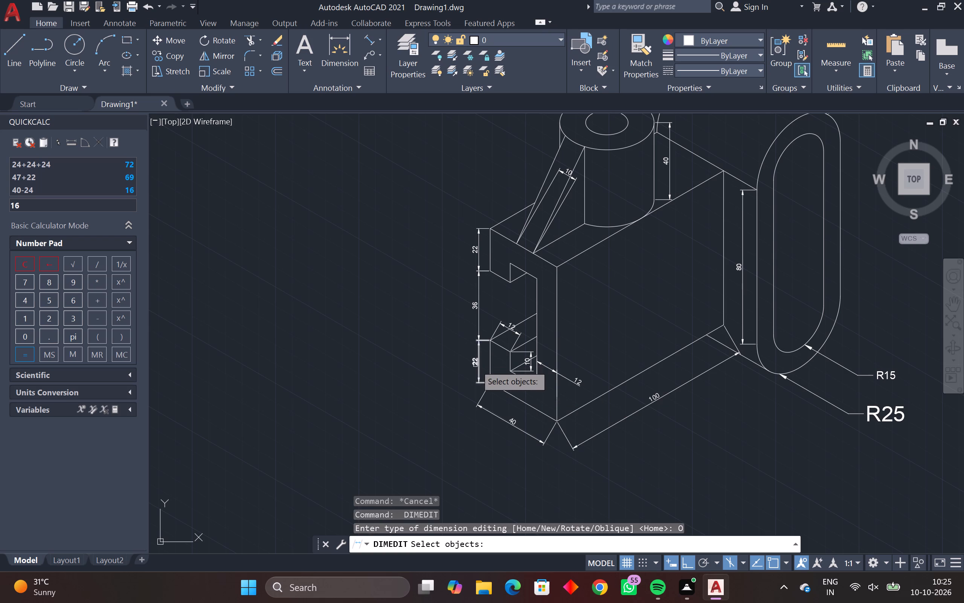
click(476, 365)
click(479, 325)
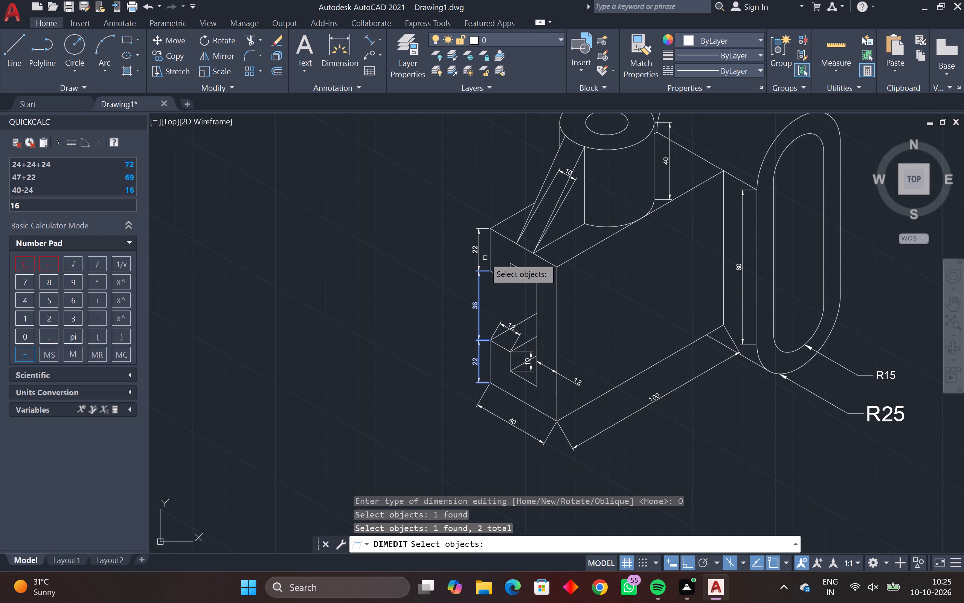
click(477, 257)
scroll(529, 267, down, 1)
middle_drag(532, 269, 536, 321)
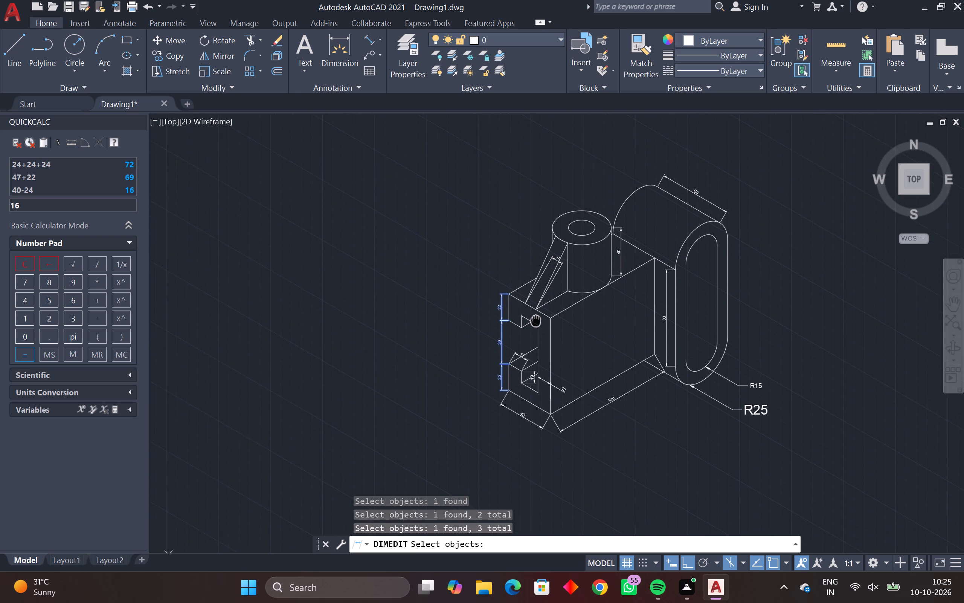
middle_drag(536, 321, 557, 337)
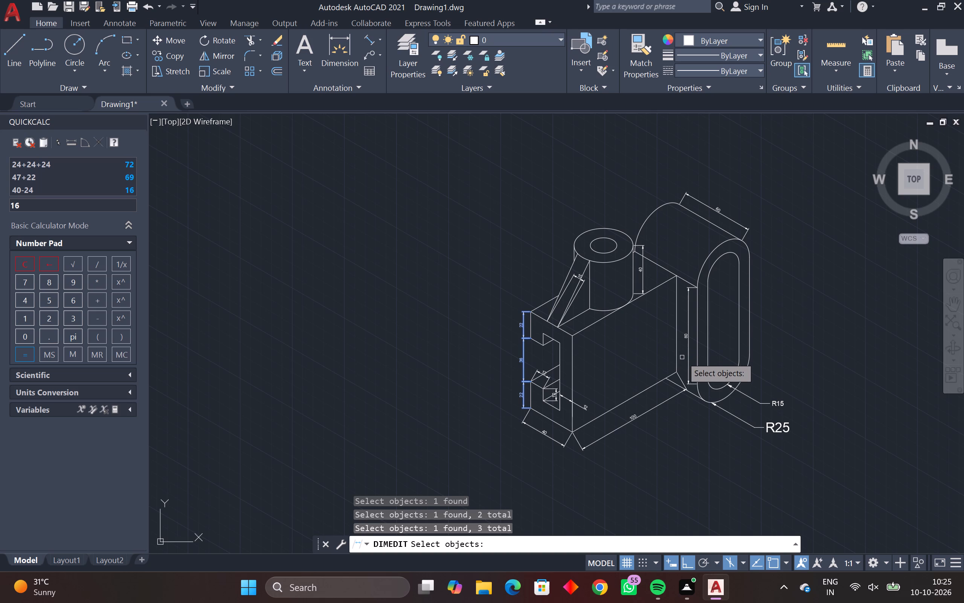
scroll(568, 395, up, 2)
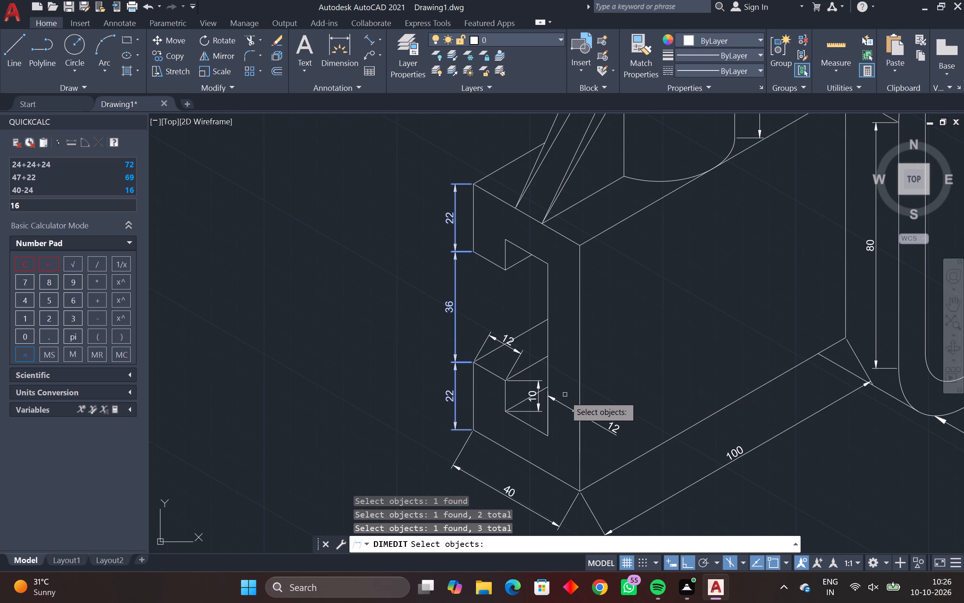
scroll(566, 397, down, 2)
middle_drag(565, 406, 564, 421)
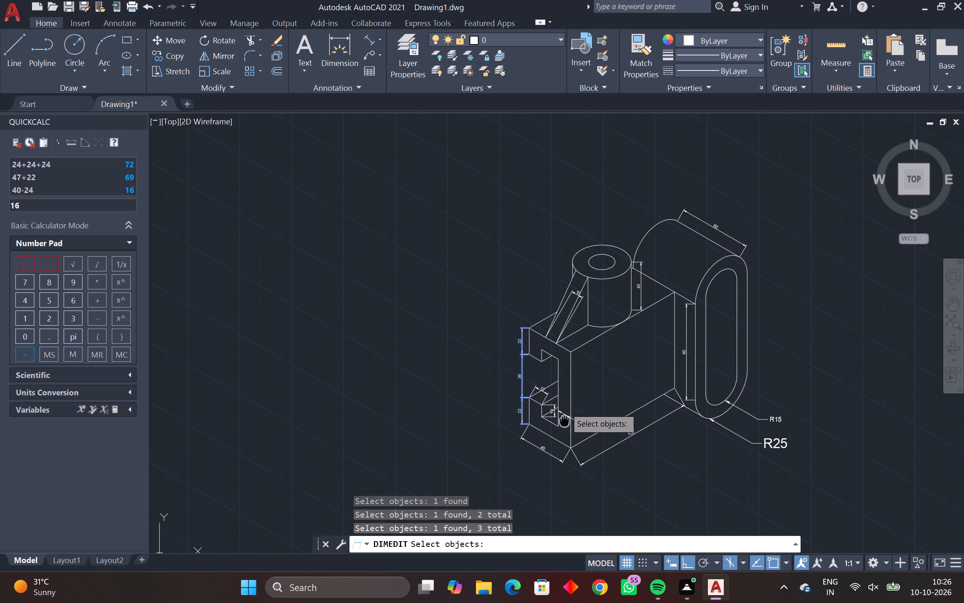
middle_drag(564, 421, 564, 425)
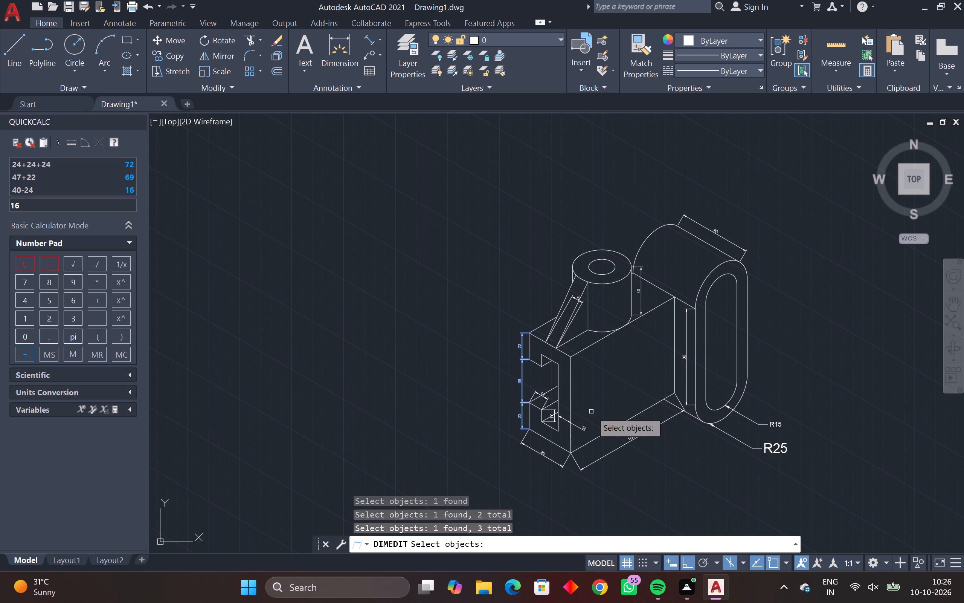
key(space)
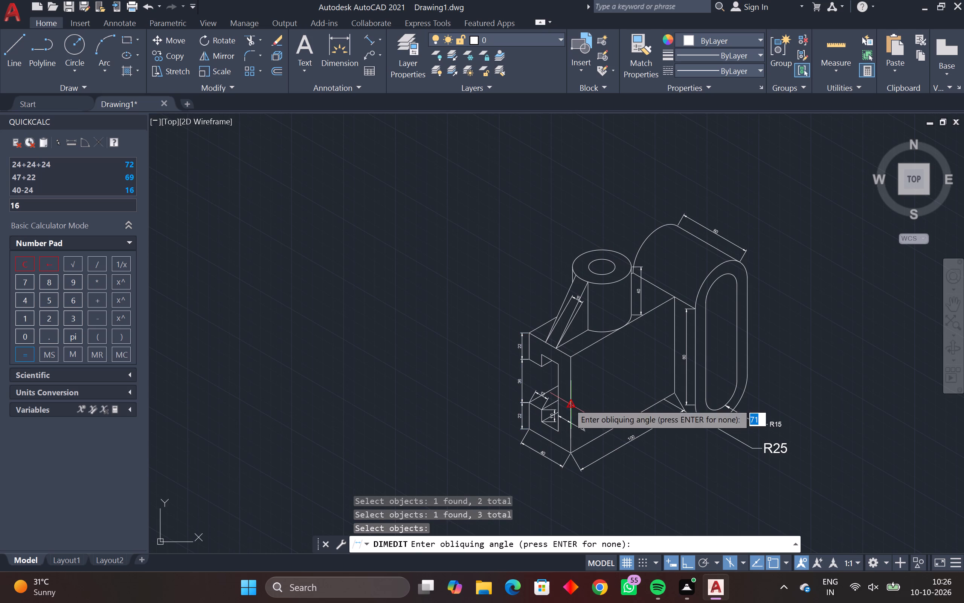
click(558, 351)
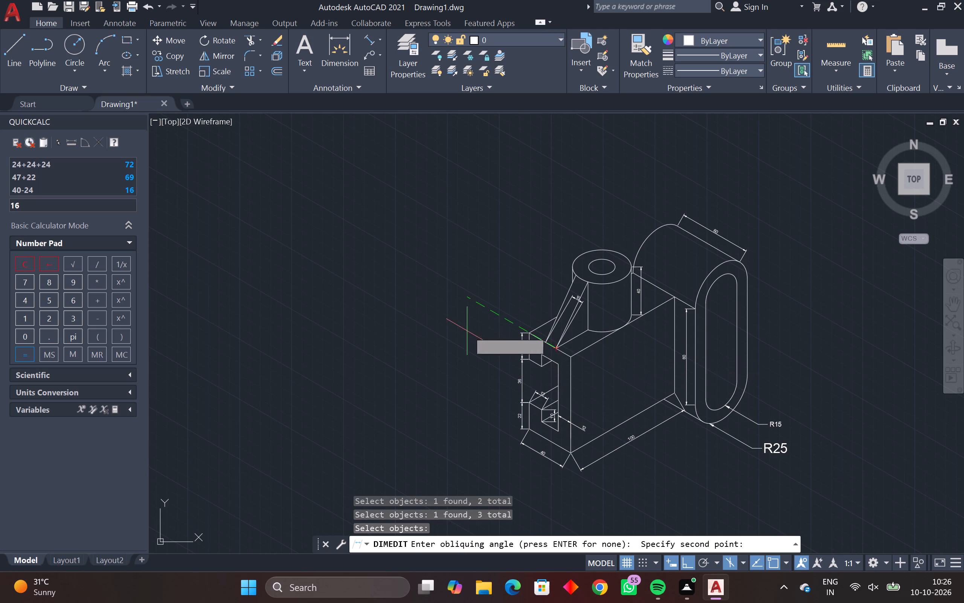
click(461, 331)
key(Escape)
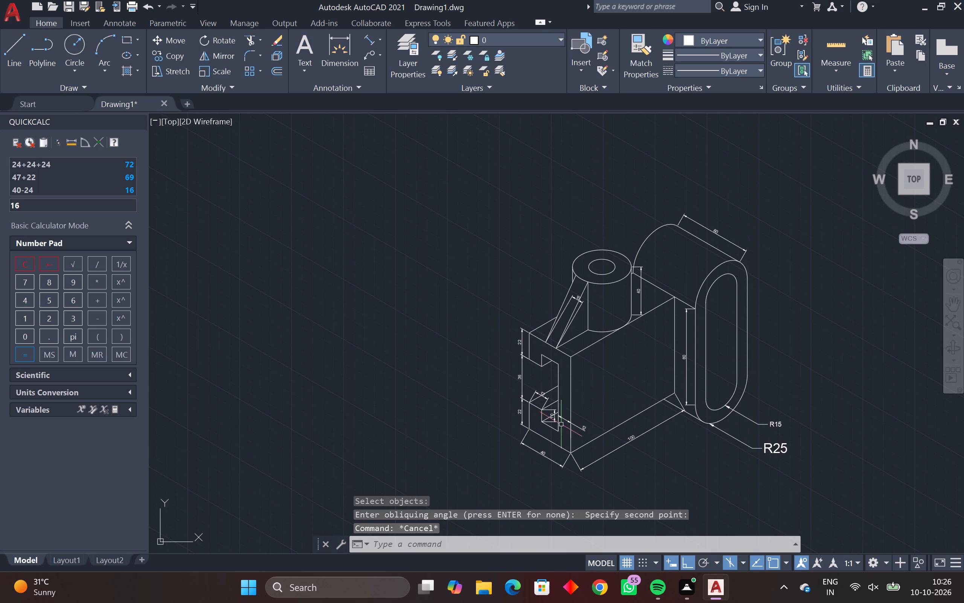
Oblique the slot's 12 and 10, the cylinder's 40 and the upright's top 60 dimensions so extension lines run parallel to the block's long edges.
key(space)
drag(585, 502, 564, 427)
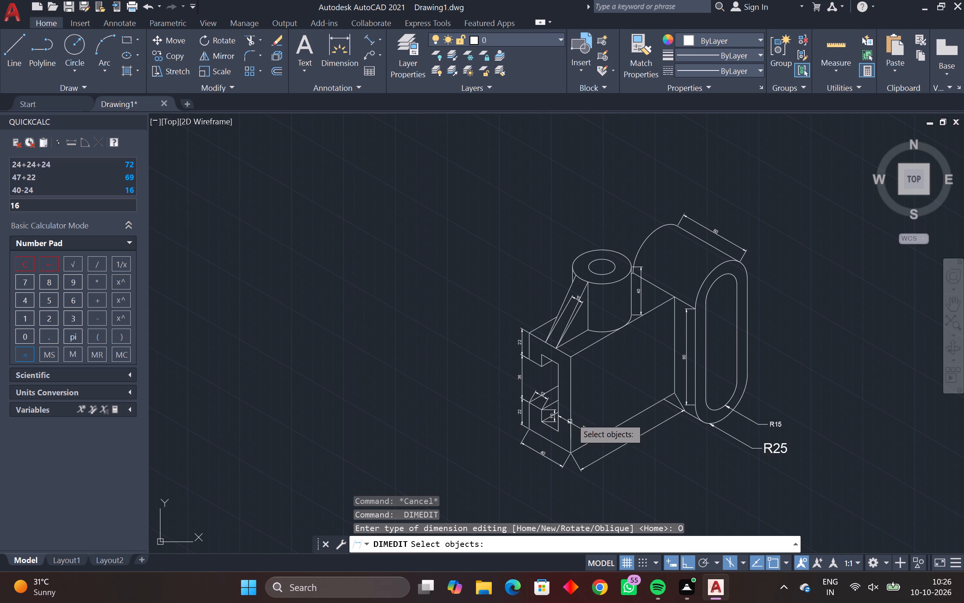
scroll(552, 418, up, 3)
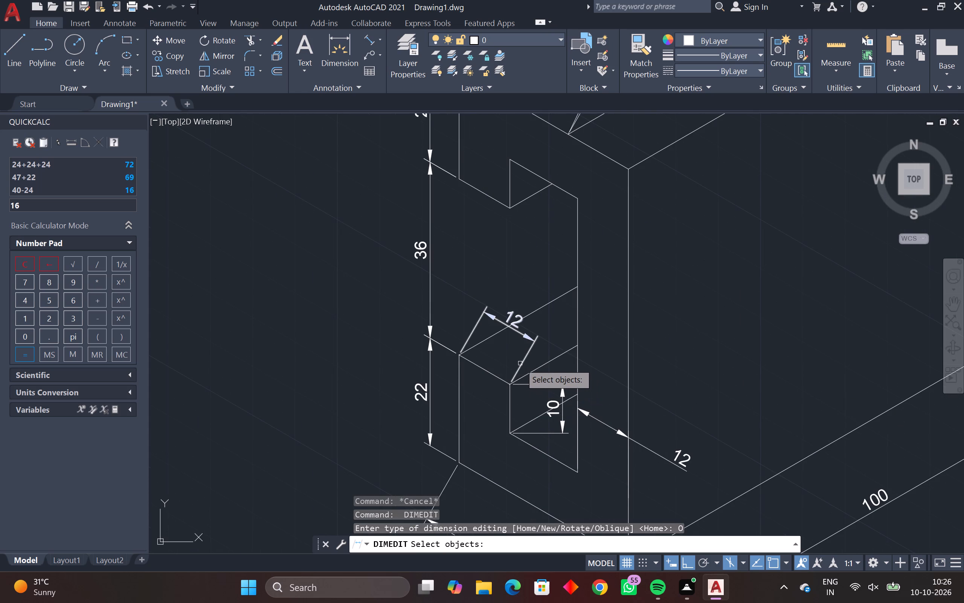
click(520, 364)
click(559, 385)
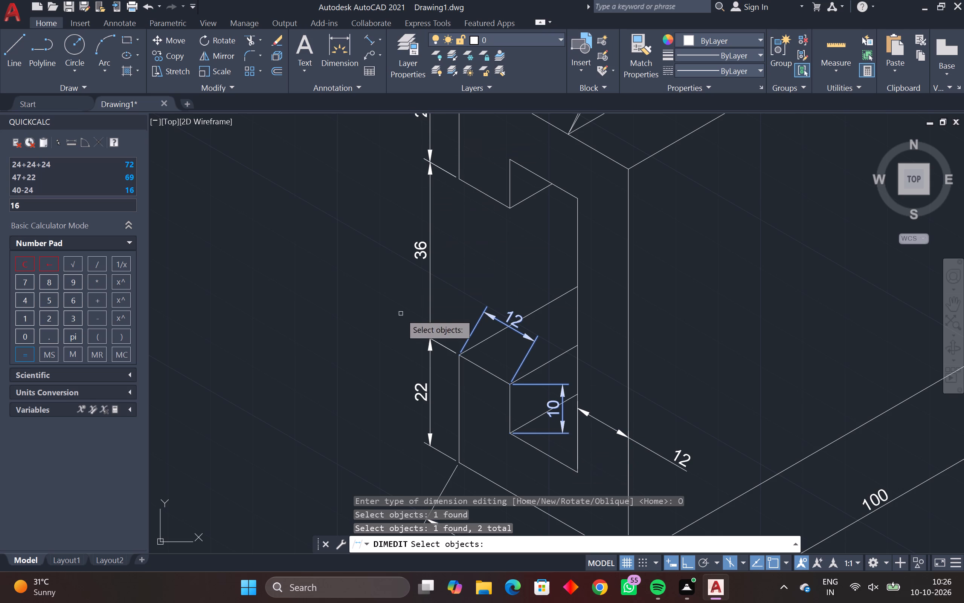
scroll(480, 299, down, 2)
middle_drag(487, 324, 451, 386)
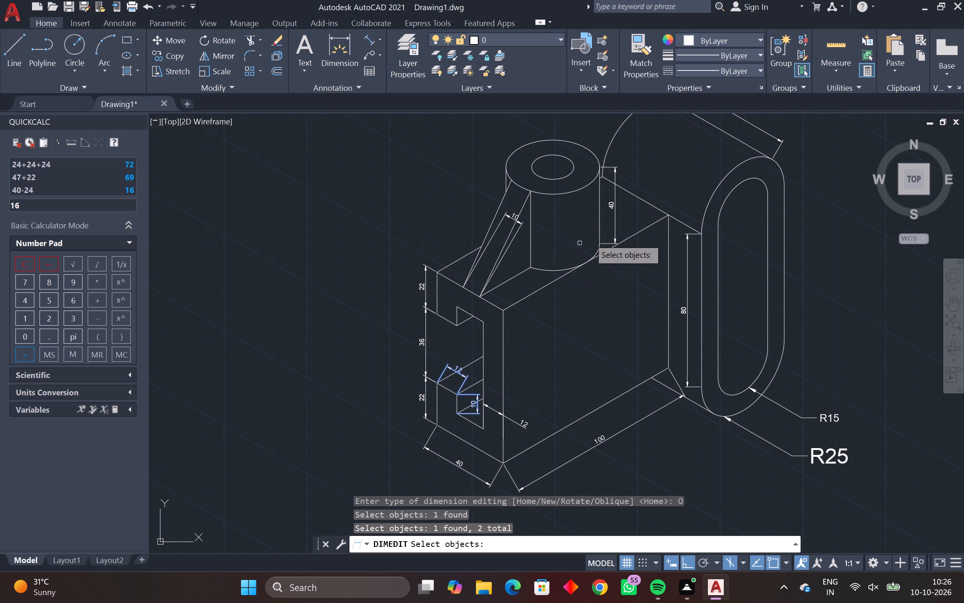
click(609, 168)
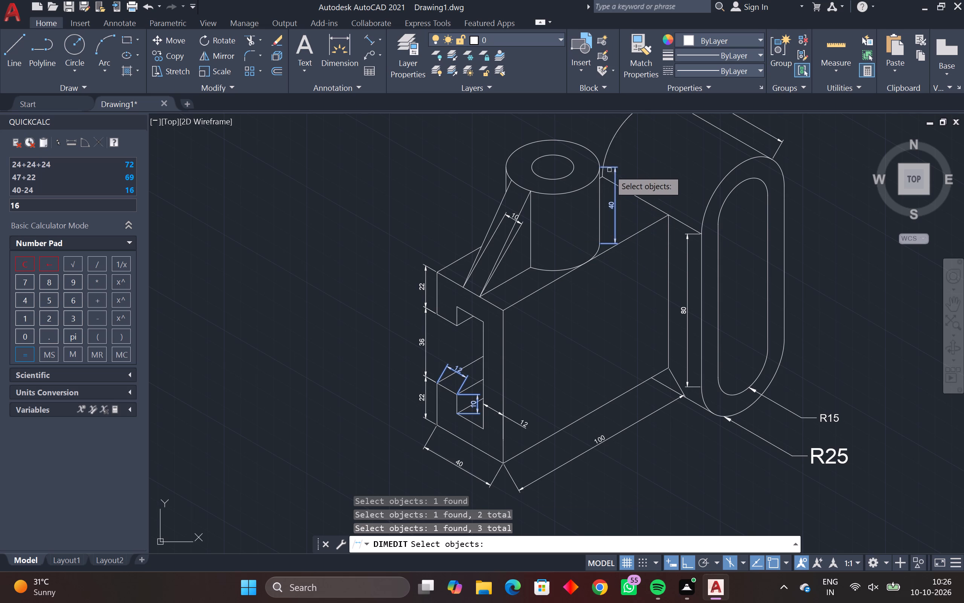
scroll(665, 268, down, 1)
middle_drag(666, 269, 649, 311)
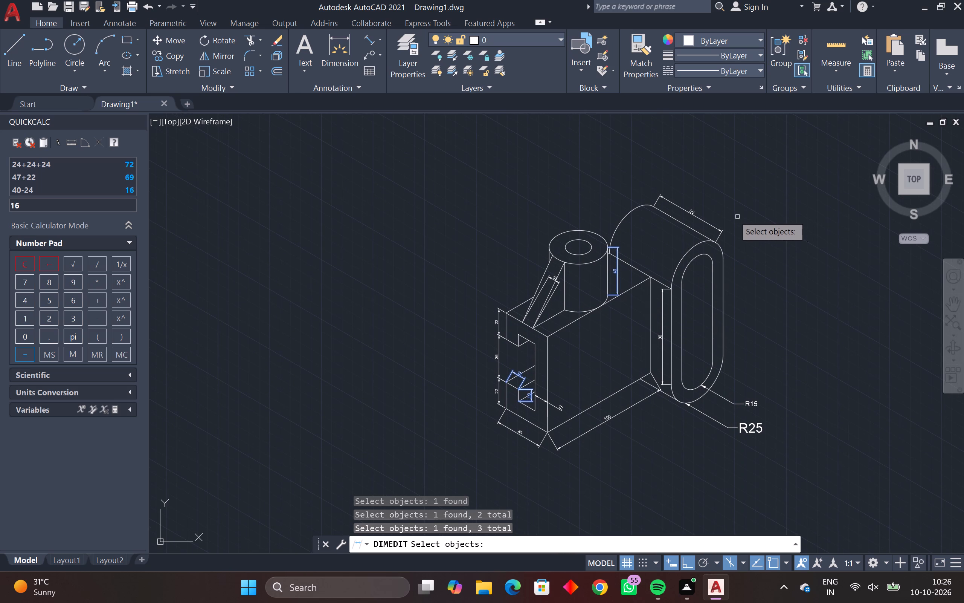
click(716, 230)
middle_drag(681, 334, 740, 306)
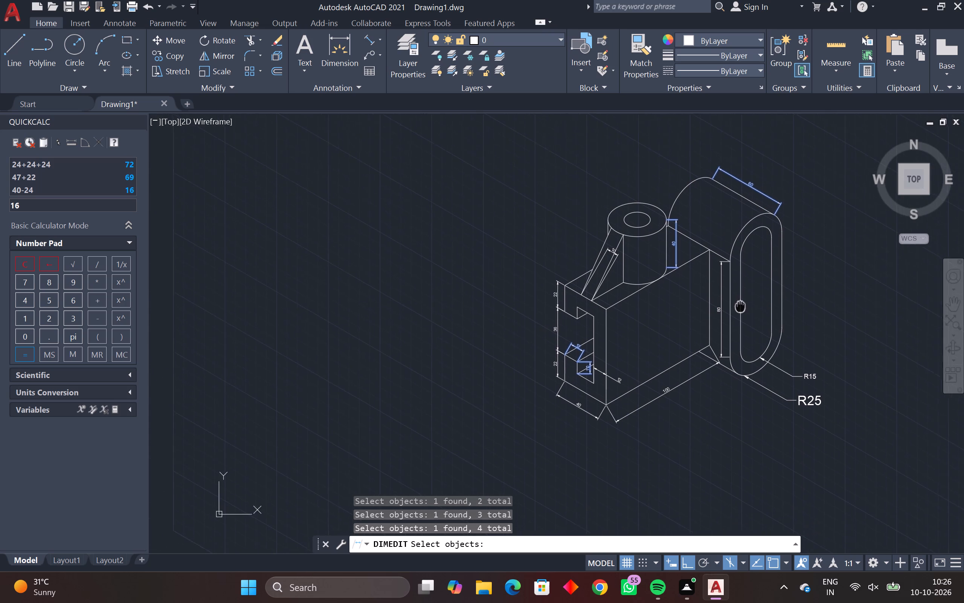
middle_drag(740, 306, 746, 304)
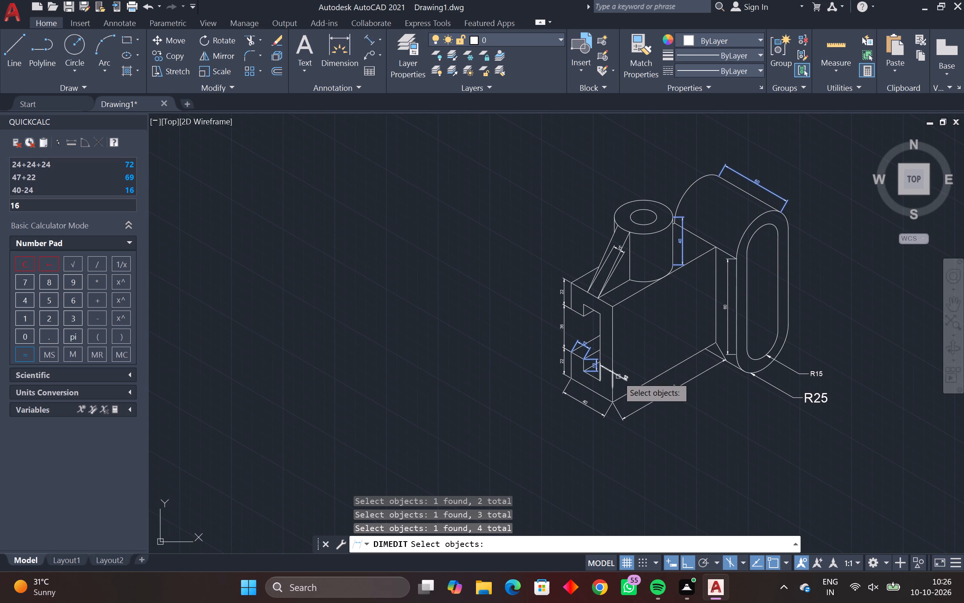
scroll(618, 376, up, 1)
key(space)
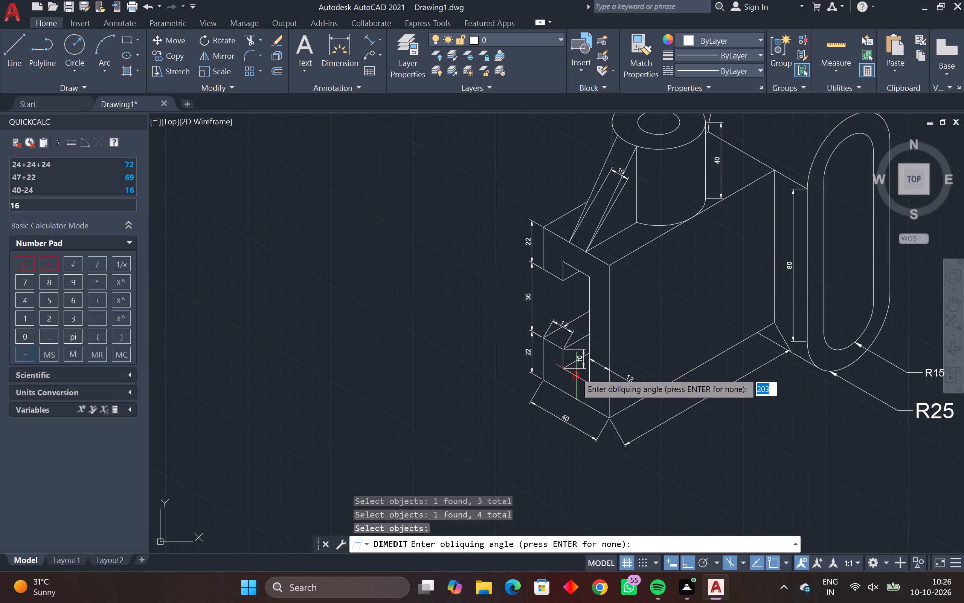
click(613, 266)
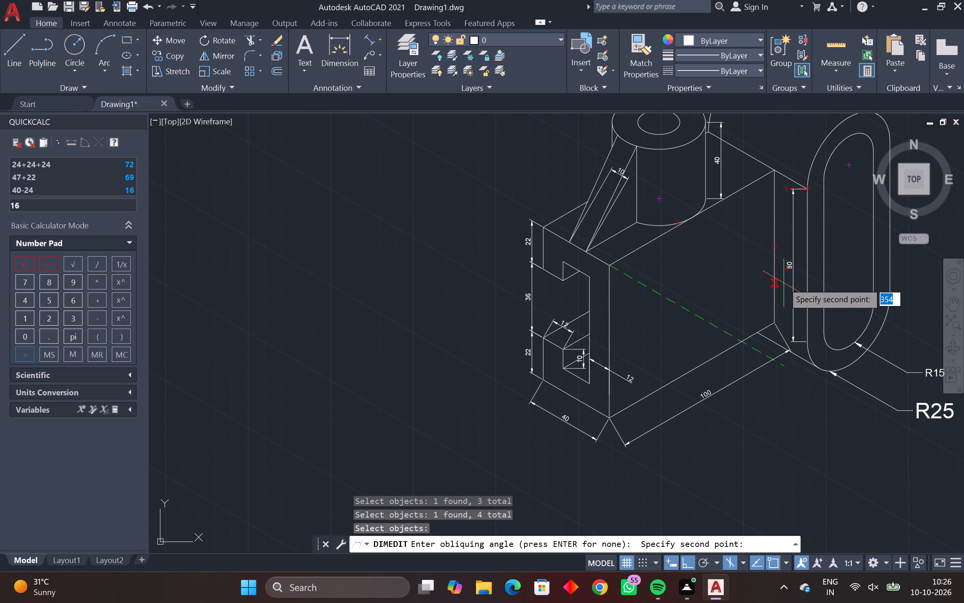
key(F5)
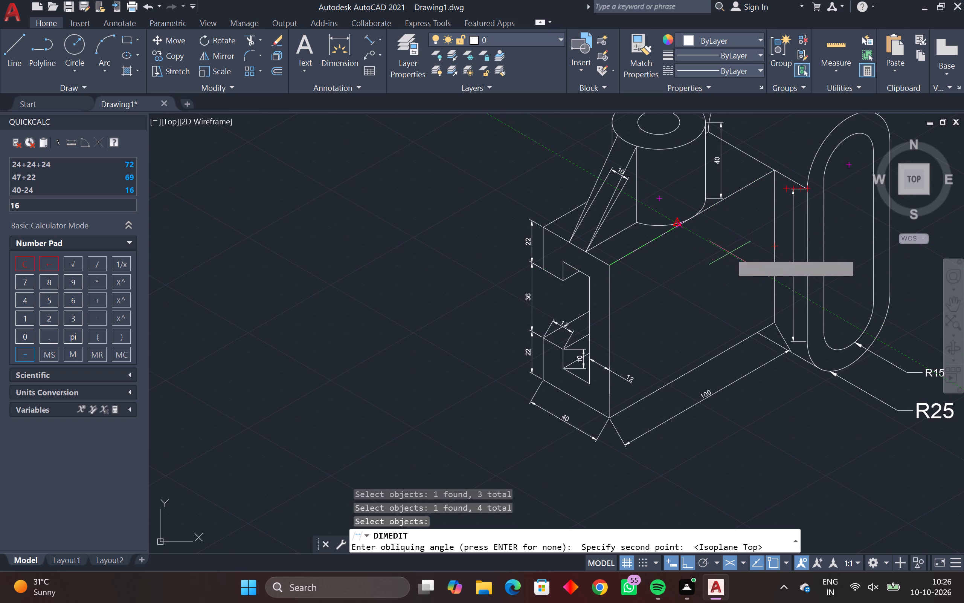
click(749, 242)
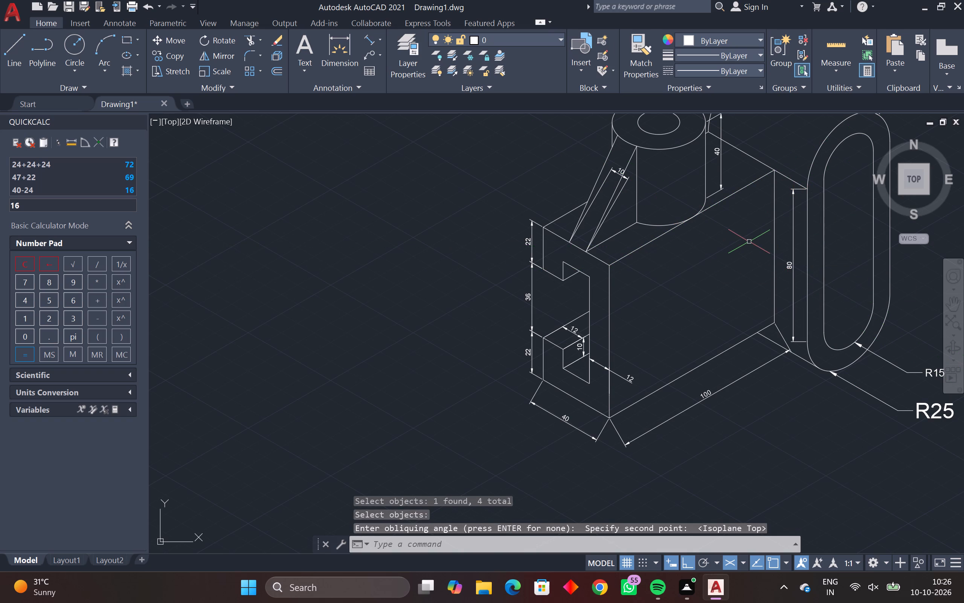
Oblique the 40 and 100 dimensions along the block's bottom edges so their extension lines run vertically.
middle_drag(746, 249, 743, 332)
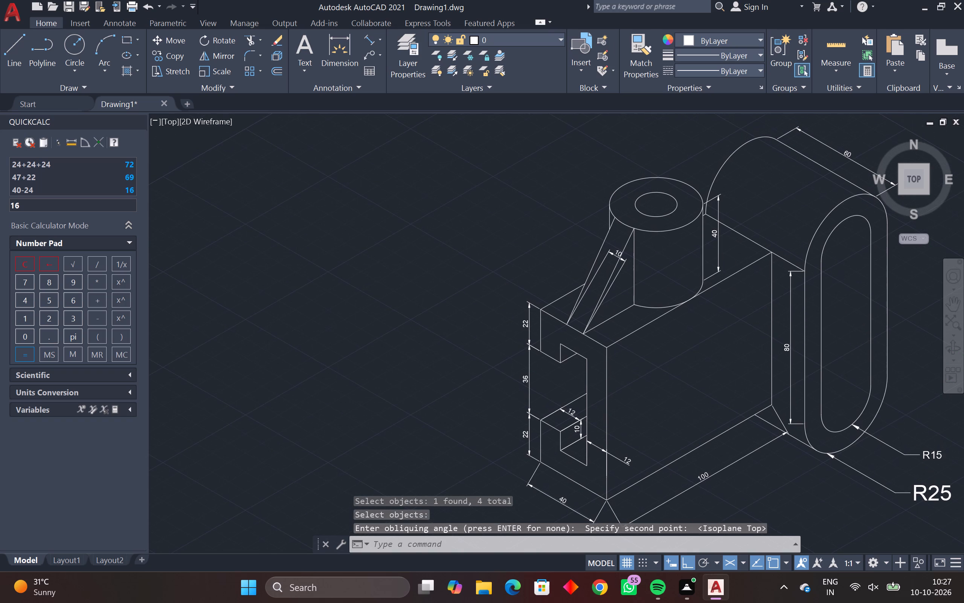
scroll(584, 433, up, 3)
scroll(575, 404, up, 2)
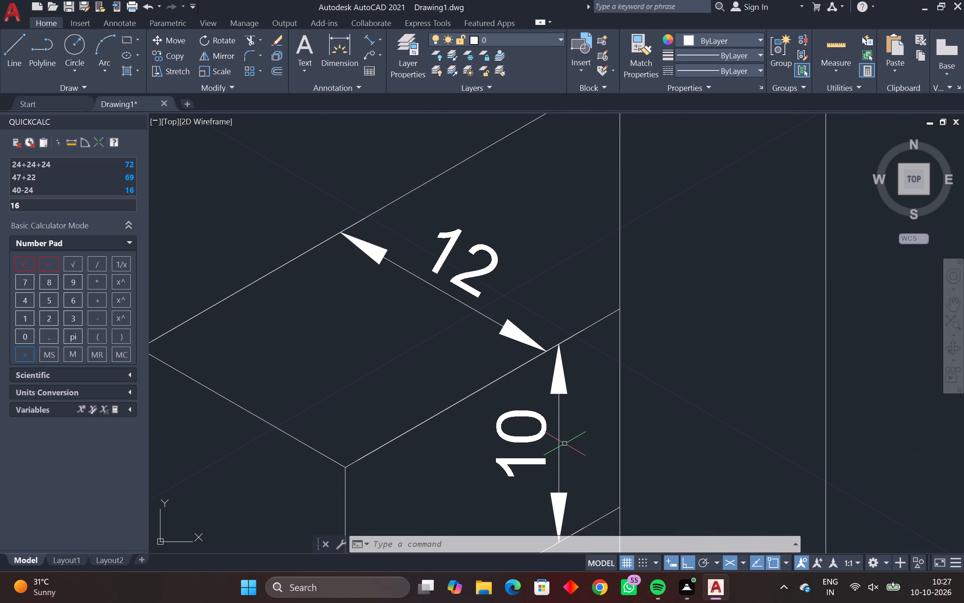
scroll(564, 444, down, 5)
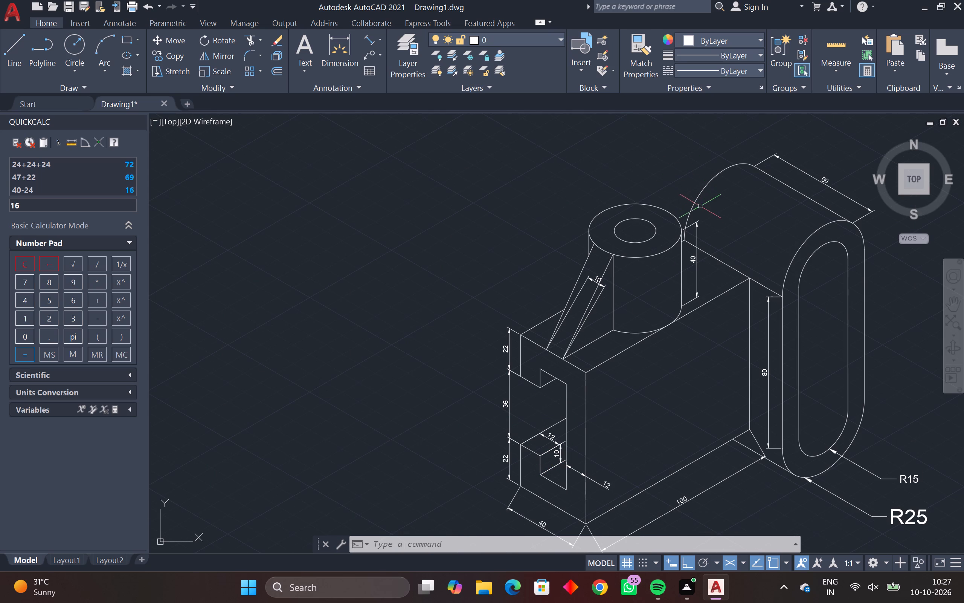
middle_drag(712, 207, 701, 184)
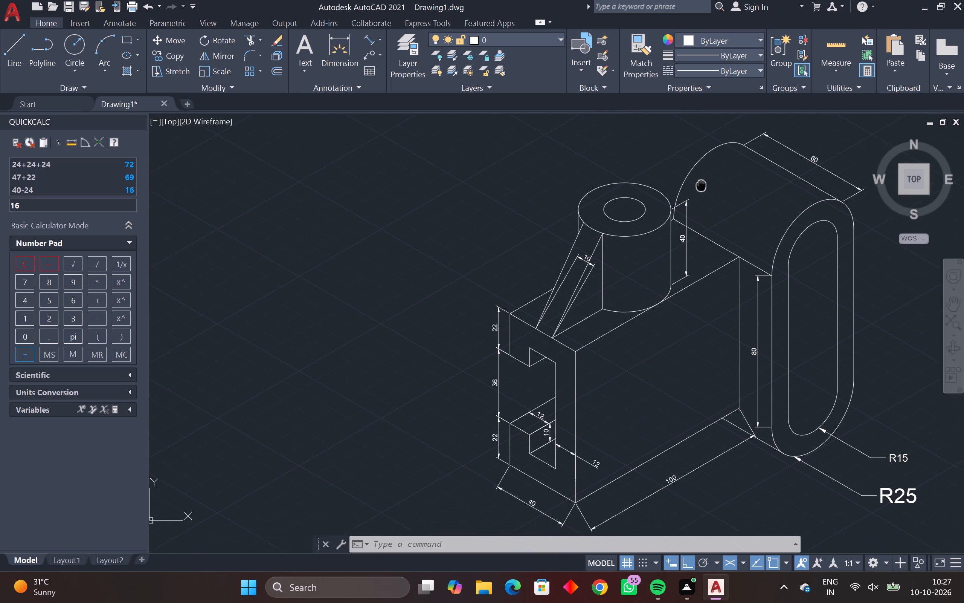
middle_drag(701, 184, 674, 154)
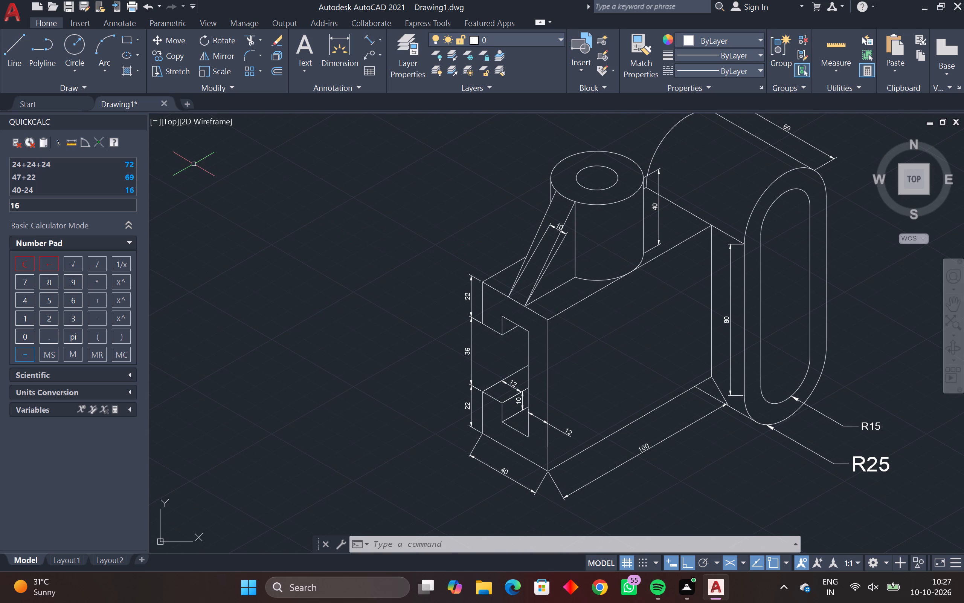
key(space)
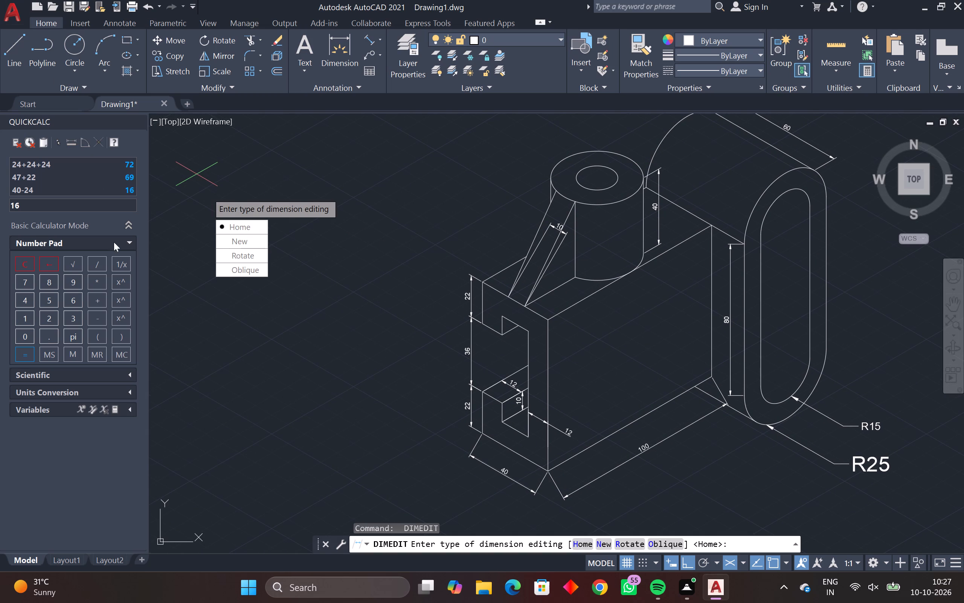
drag(242, 269, 207, 193)
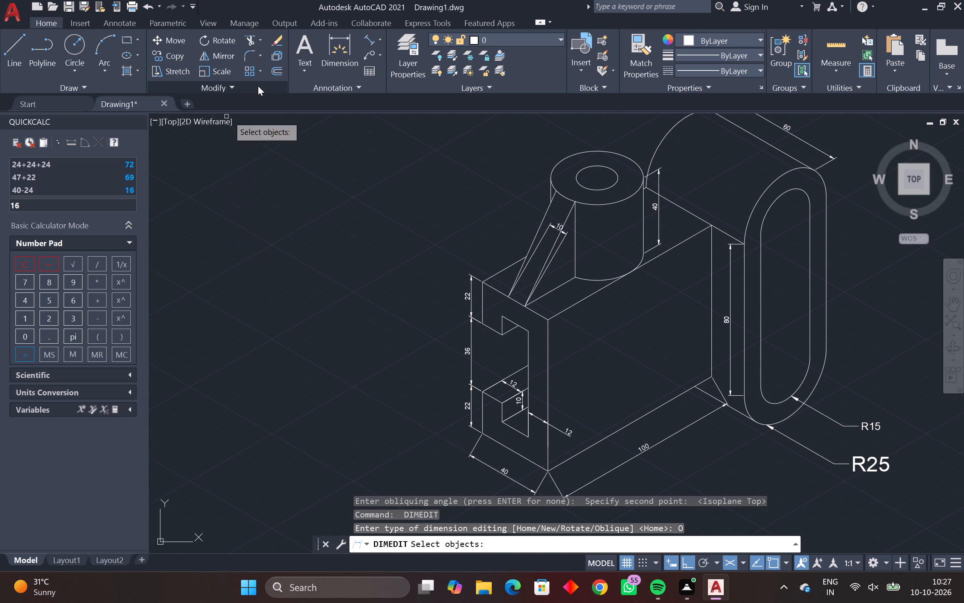
scroll(498, 460, up, 2)
middle_drag(500, 461, 482, 372)
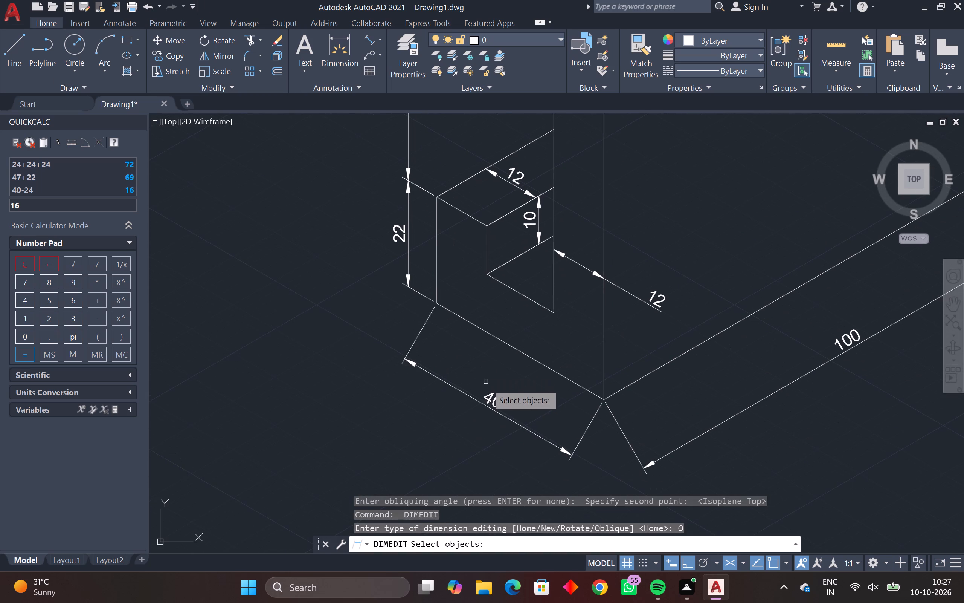
click(488, 405)
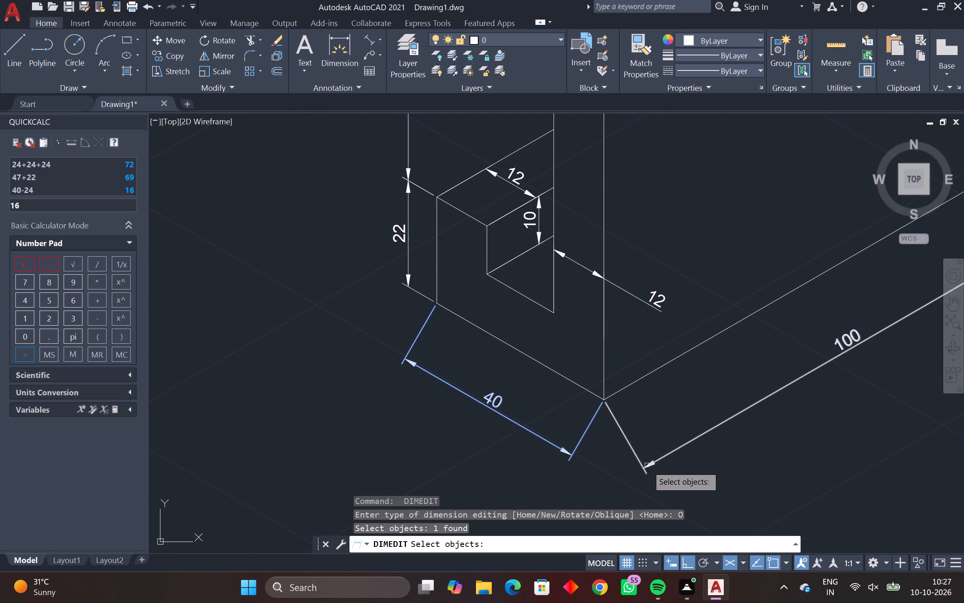
click(649, 467)
scroll(650, 467, down, 5)
scroll(654, 432, up, 3)
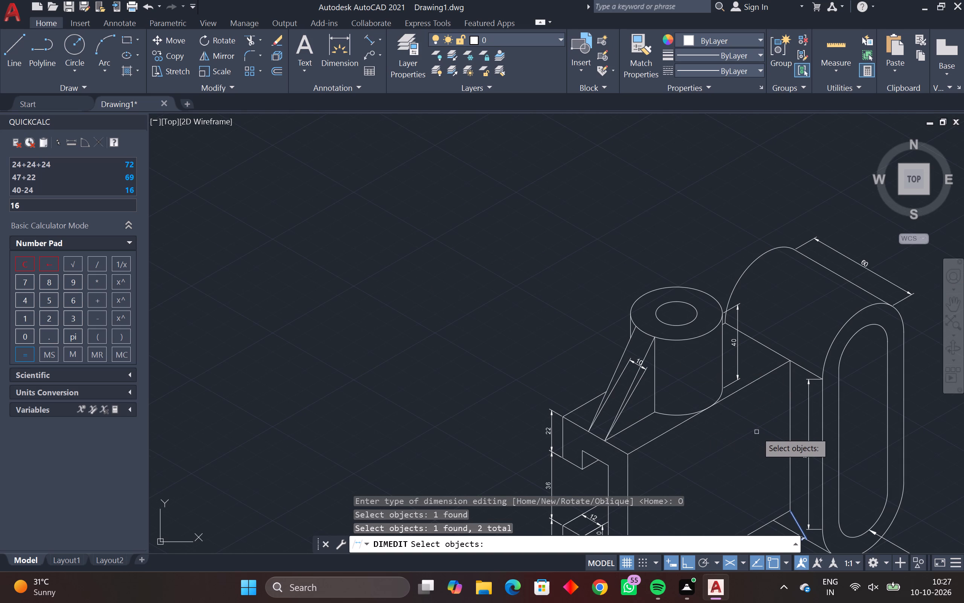
scroll(720, 459, down, 2)
middle_drag(684, 463, 655, 431)
middle_drag(654, 431, 609, 465)
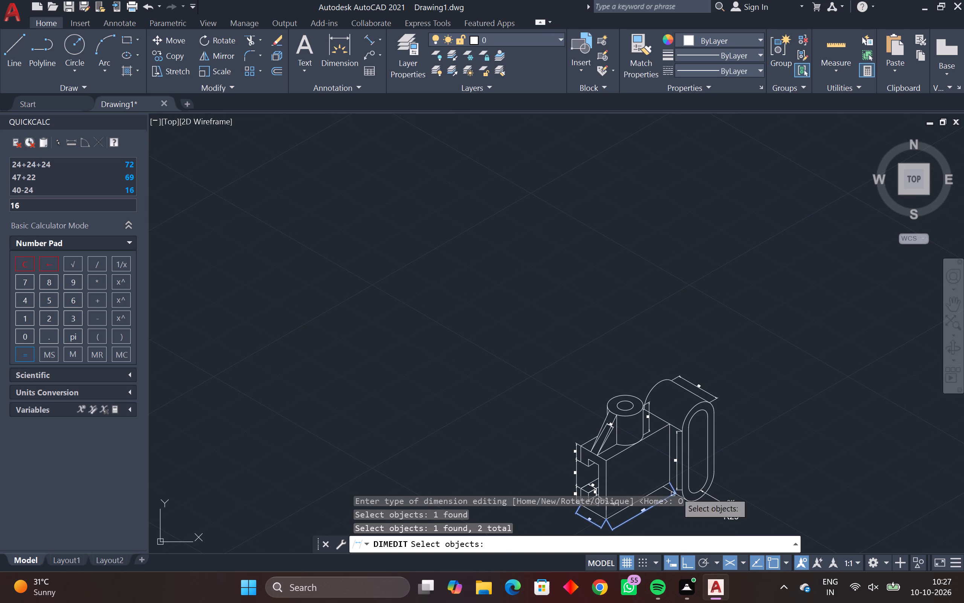
middle_drag(730, 450, 619, 354)
scroll(586, 391, up, 4)
middle_drag(509, 458, 536, 377)
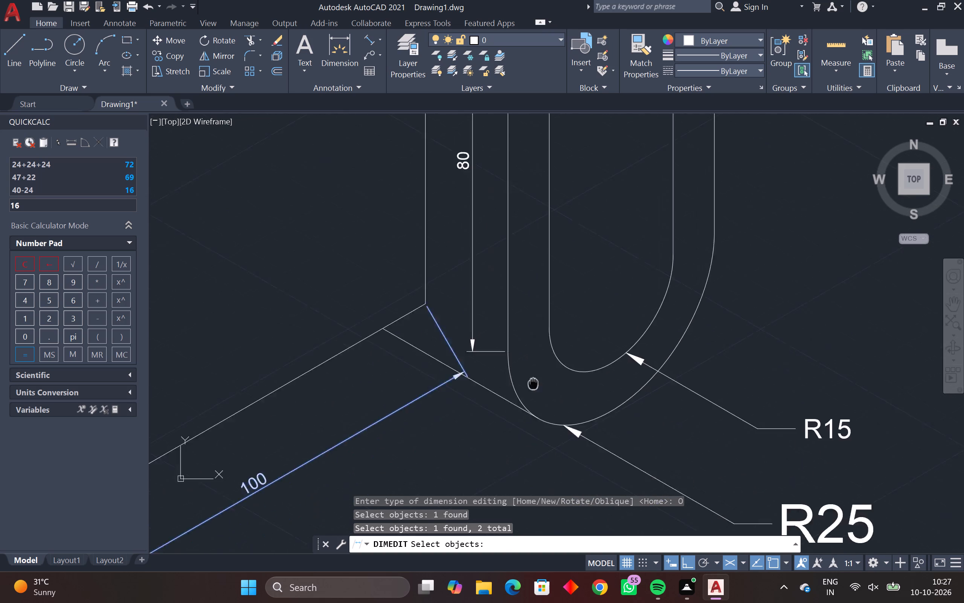
middle_drag(536, 377, 764, 297)
scroll(762, 334, down, 1)
middle_drag(762, 334, 790, 320)
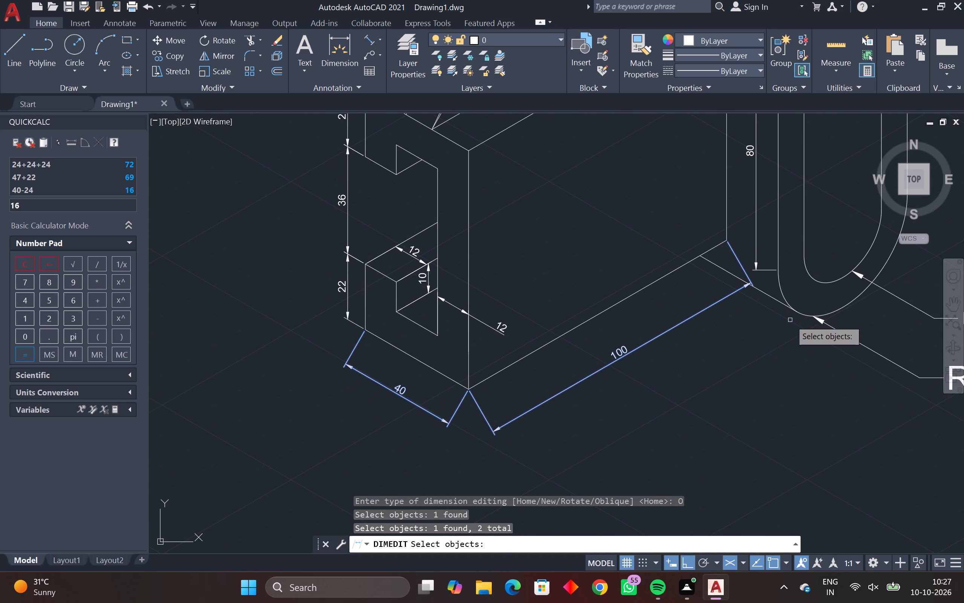
key(space)
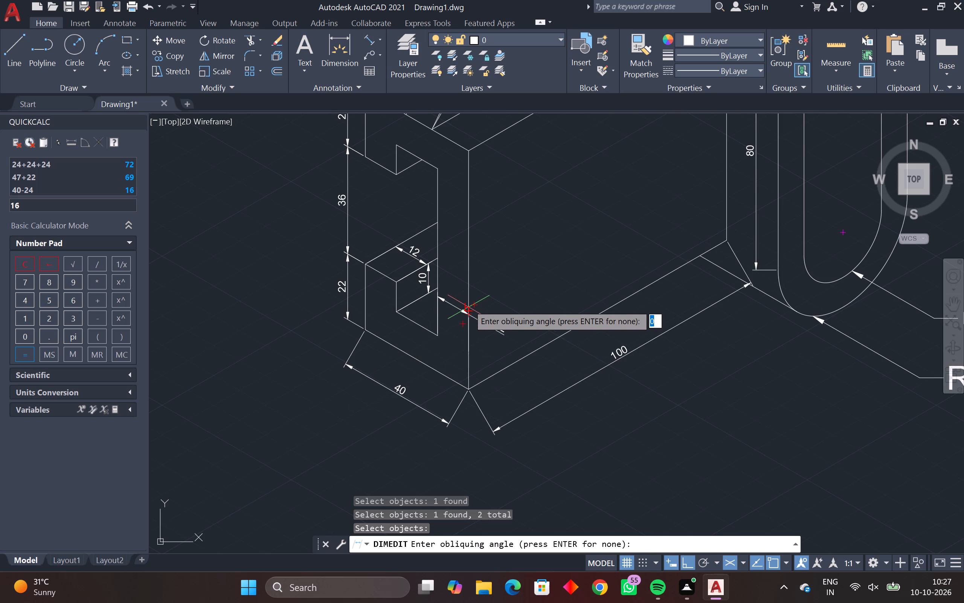
click(468, 305)
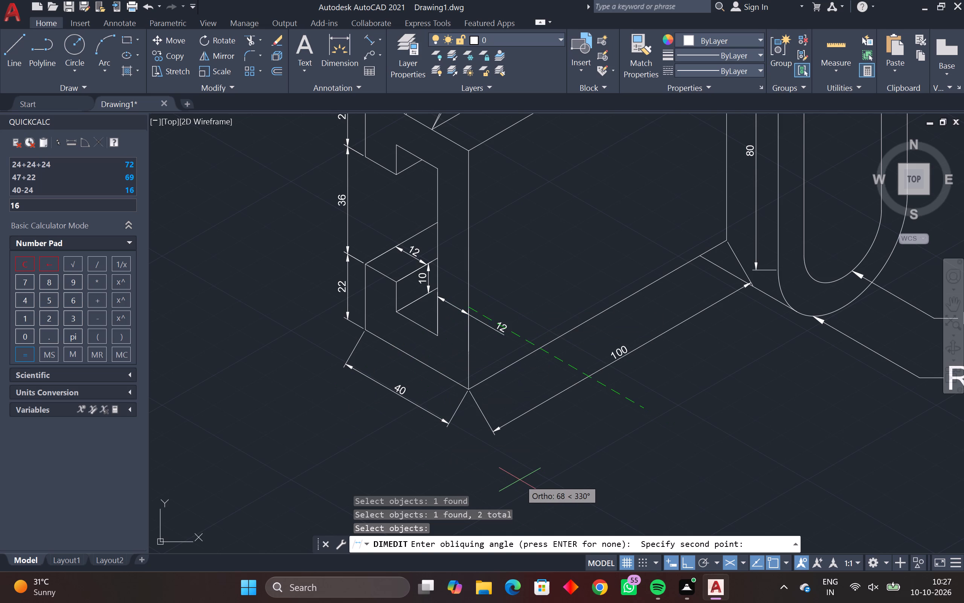
key(F5)
click(499, 468)
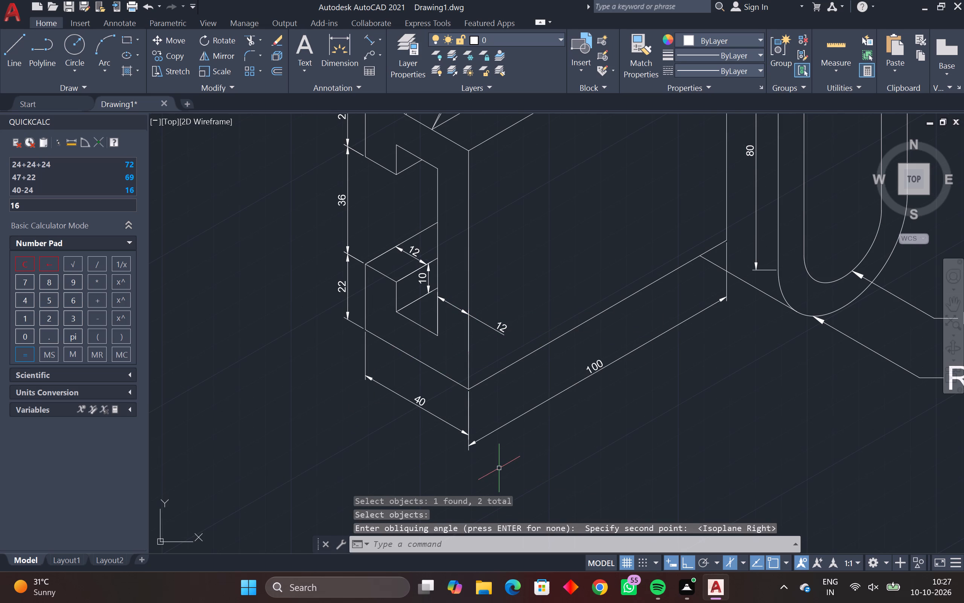
key(Escape)
Move the 100 dimension line up so its near end meets the 40 dimension's arrow tip below the block's front corner.
click(497, 438)
click(497, 420)
scroll(476, 453, up, 2)
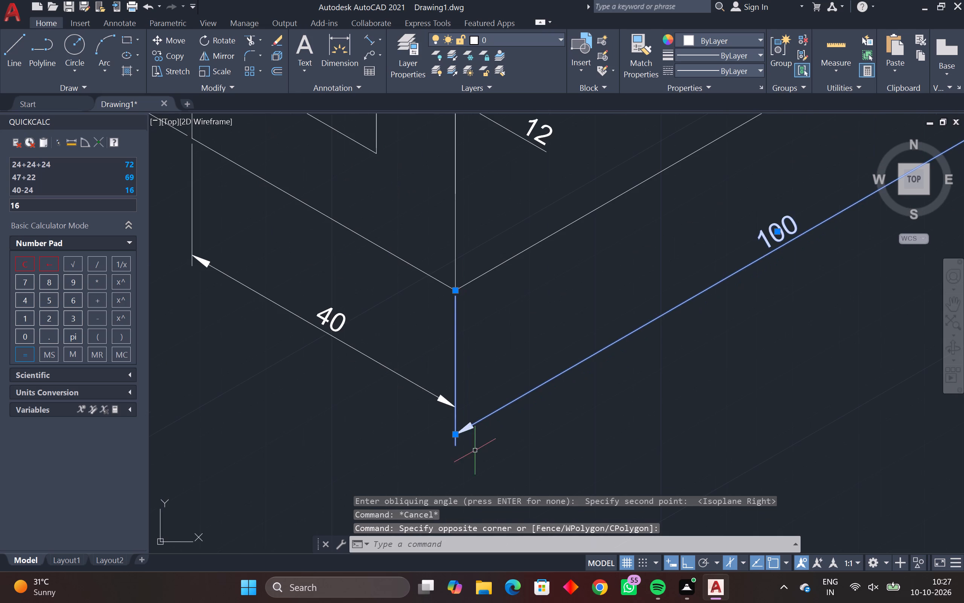
click(458, 435)
click(458, 408)
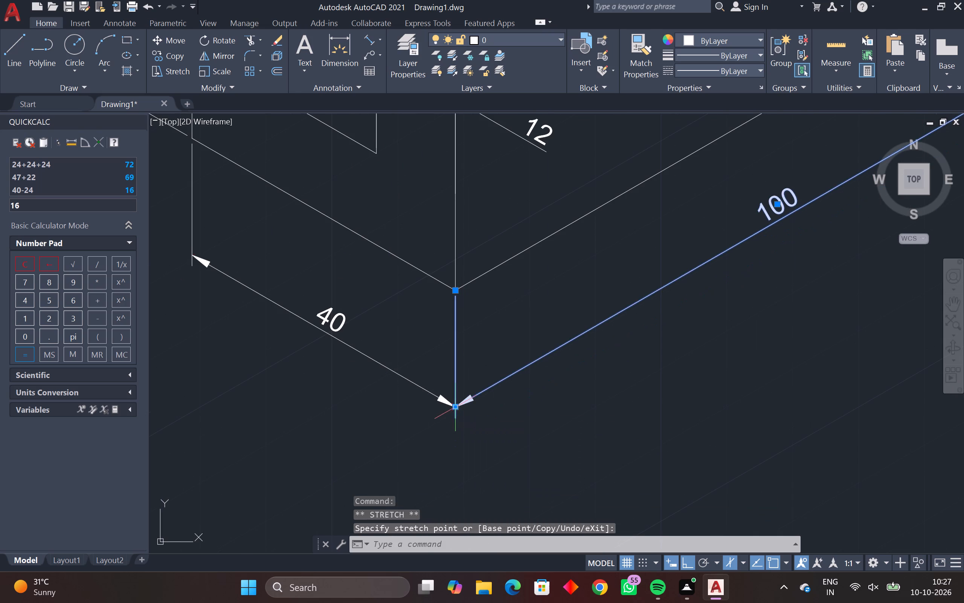
key(Escape)
key(Escape)
Oblique the upright's vertical 80 dimension so its extension lines run parallel to the block's long bottom edge.
scroll(550, 423, down, 3)
middle_drag(544, 429, 471, 456)
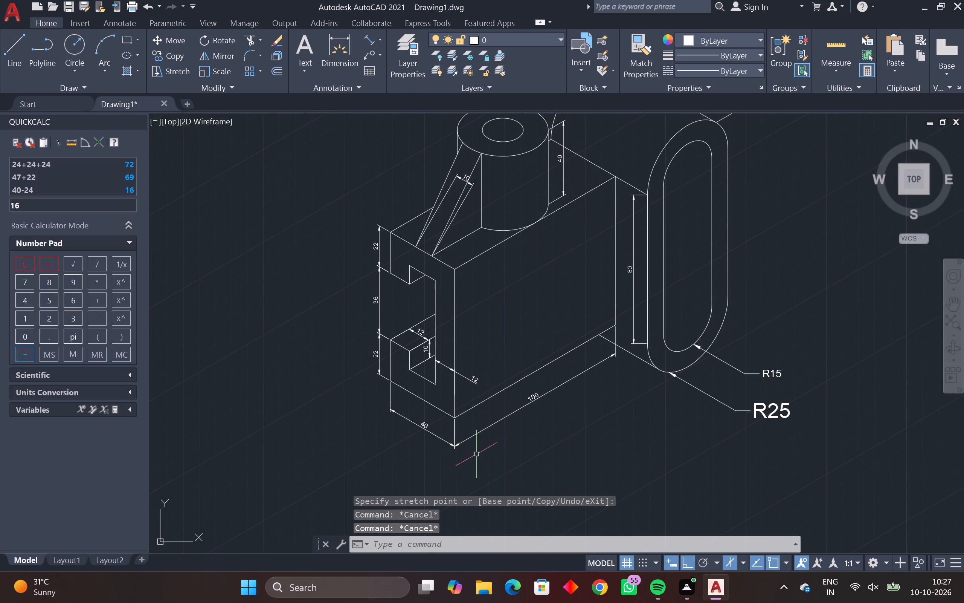
scroll(619, 386, up, 3)
scroll(619, 386, down, 1)
middle_drag(614, 396, 586, 446)
scroll(586, 446, down, 1)
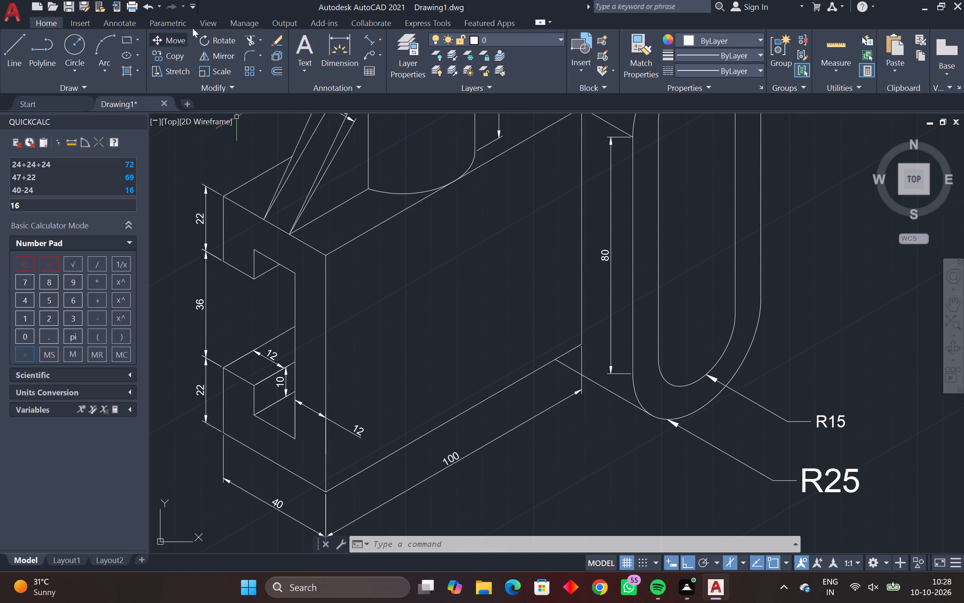
key(space)
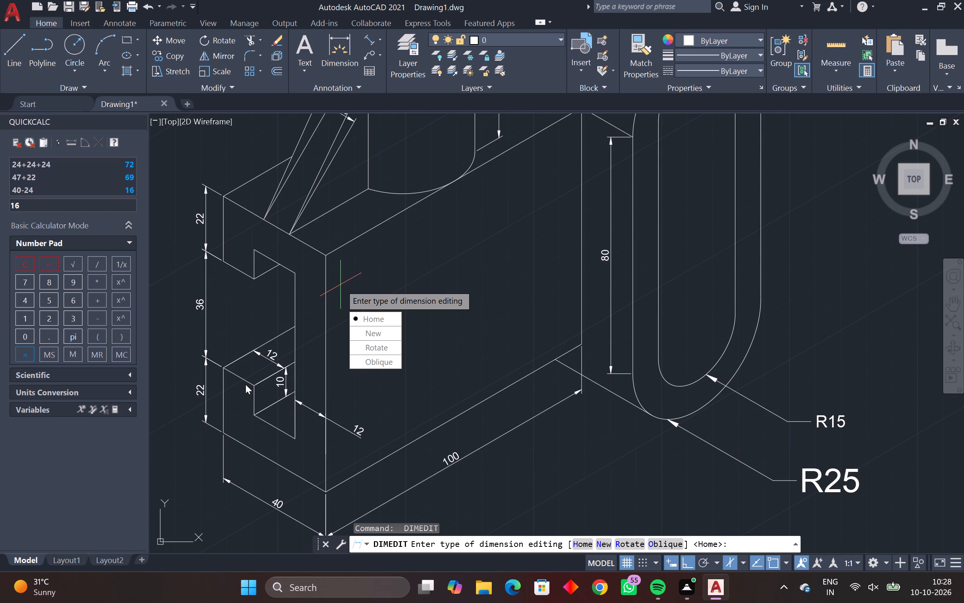
drag(353, 361, 340, 285)
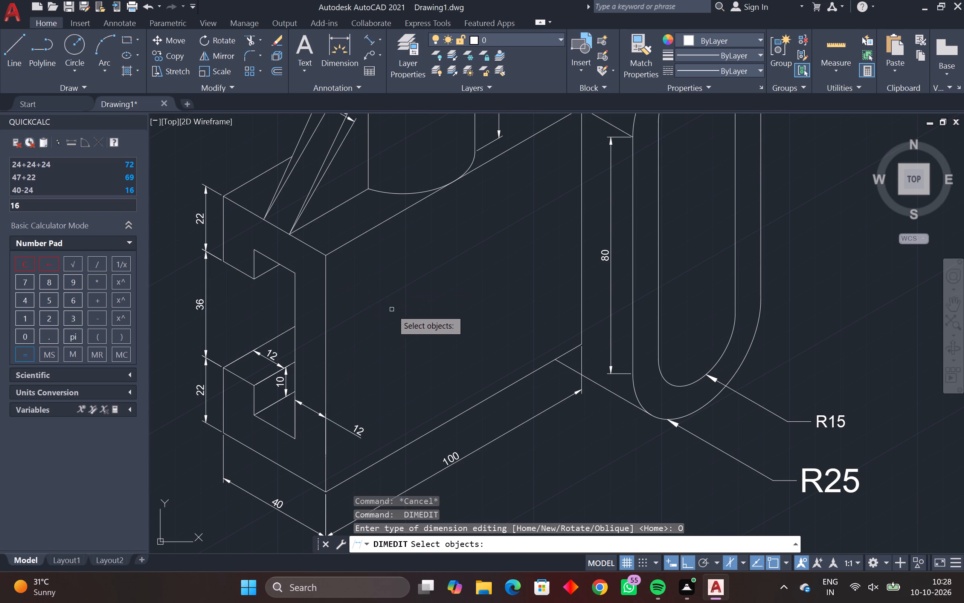
click(609, 347)
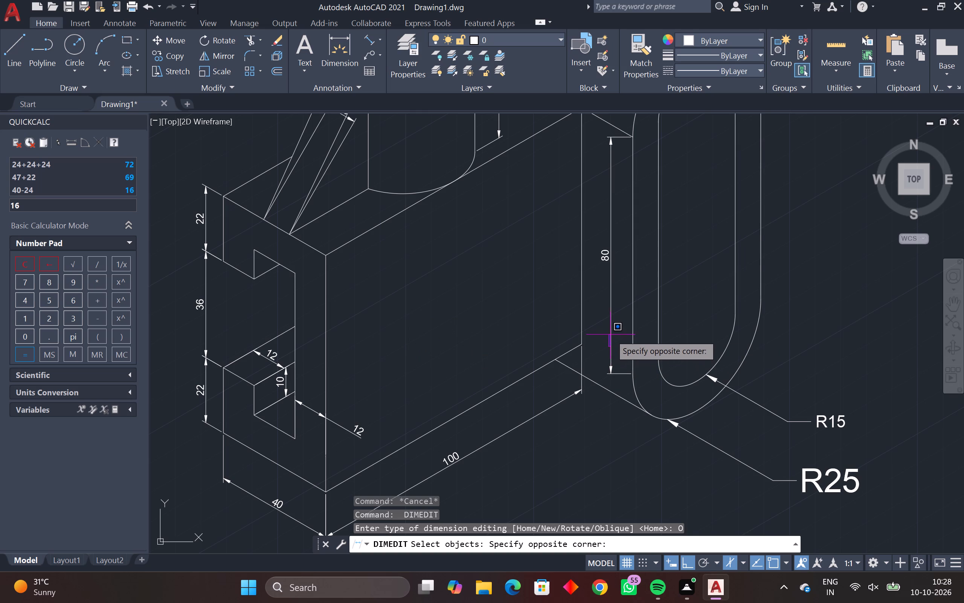
click(615, 252)
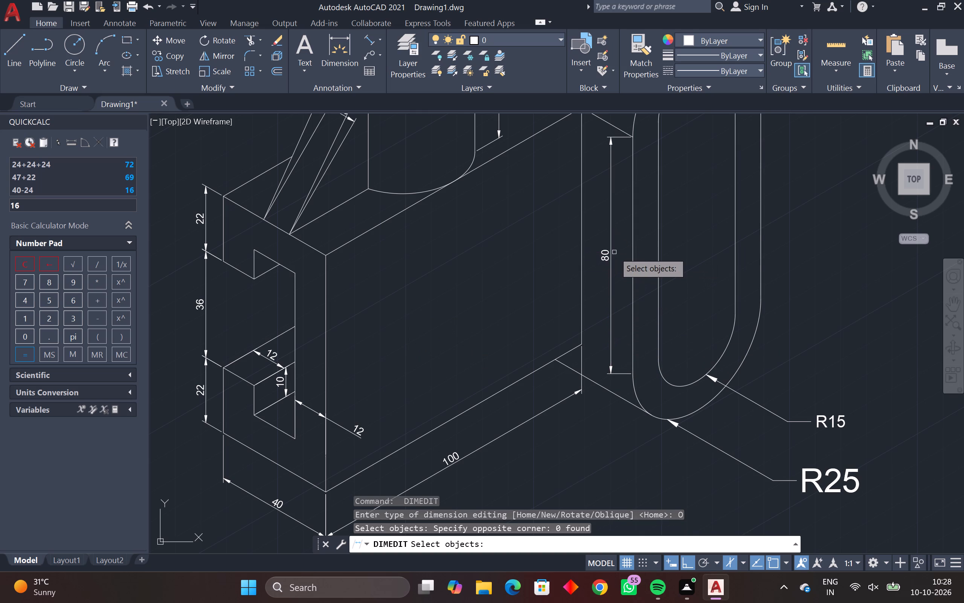
drag(614, 252, 611, 258)
click(591, 279)
key(Return)
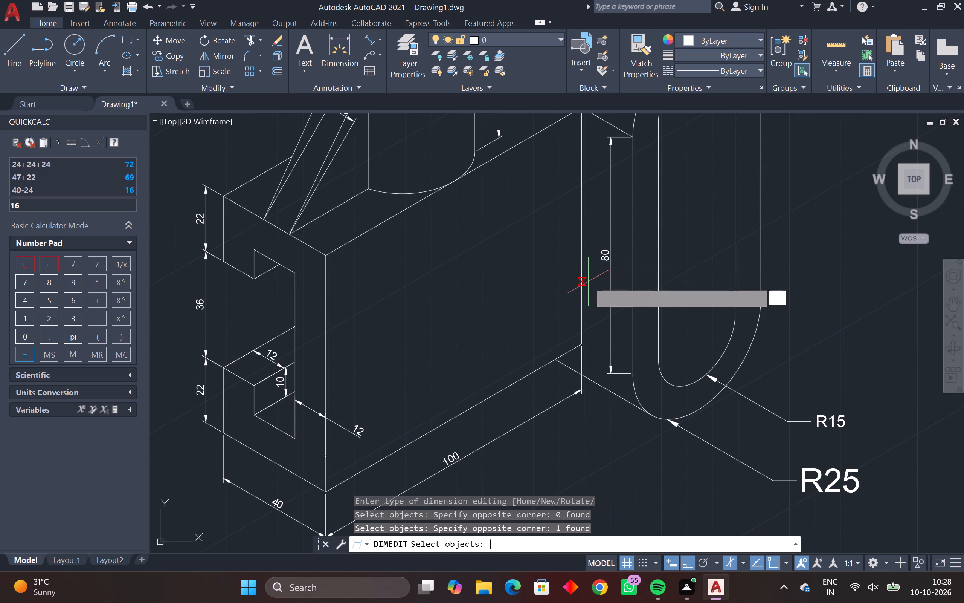
click(555, 358)
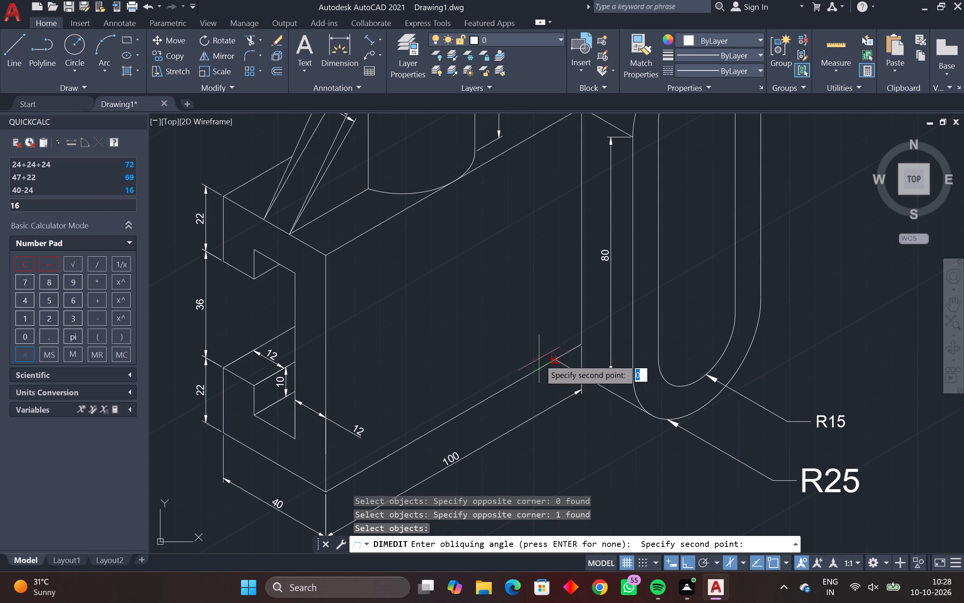
middle_drag(337, 487, 420, 443)
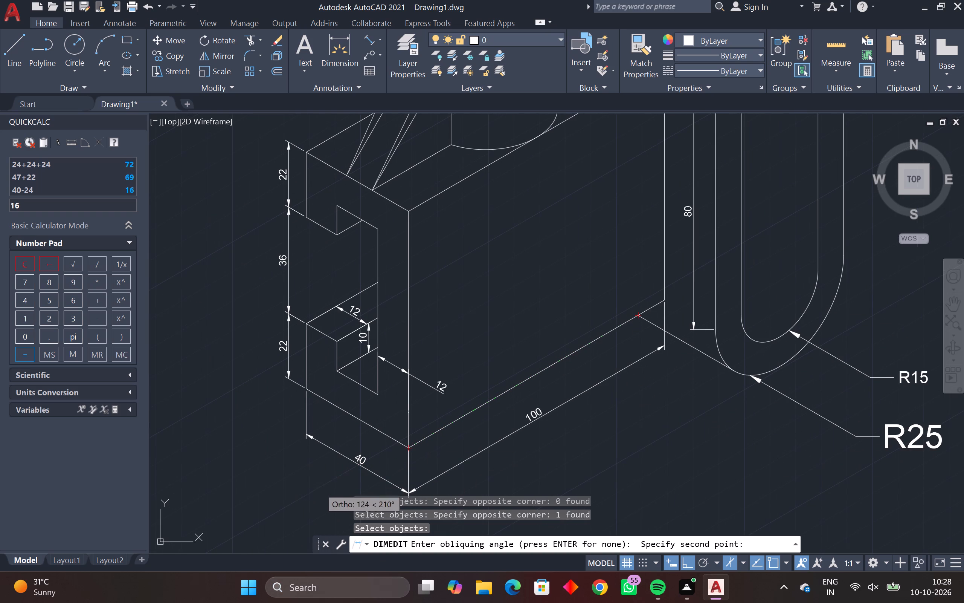
click(320, 488)
scroll(441, 471, down, 1)
middle_click(452, 494)
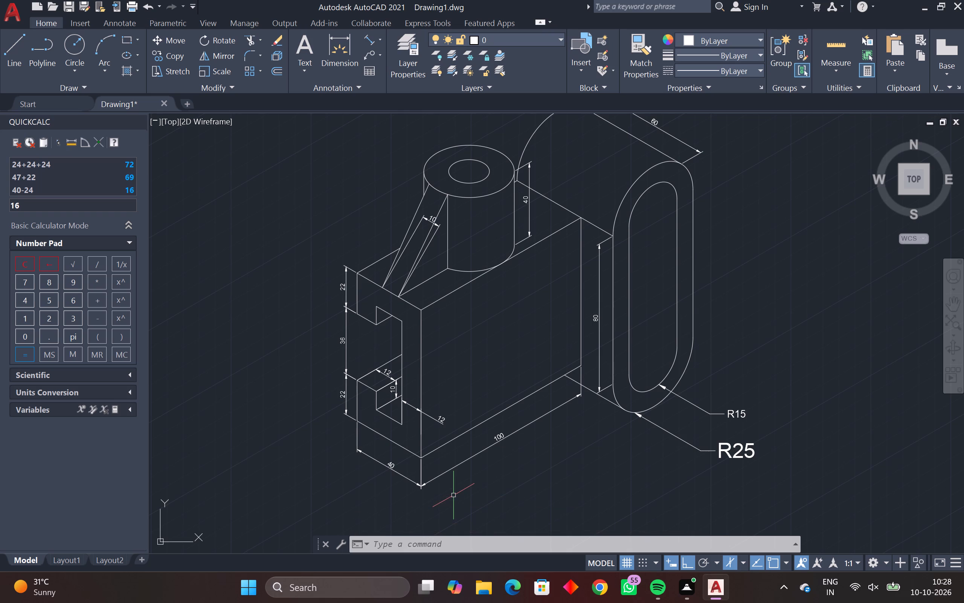
key(Escape)
key(Escape)
key(Escape)
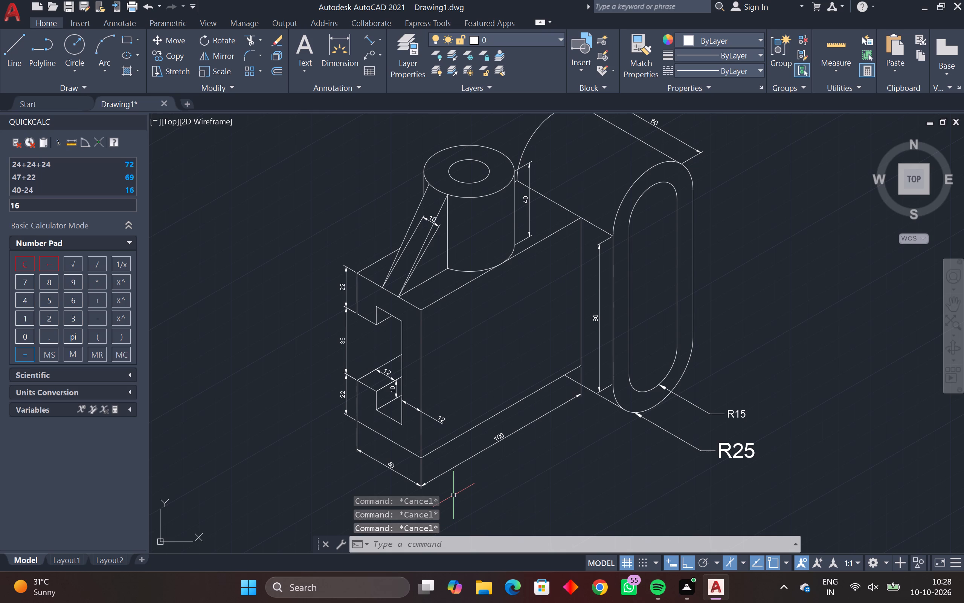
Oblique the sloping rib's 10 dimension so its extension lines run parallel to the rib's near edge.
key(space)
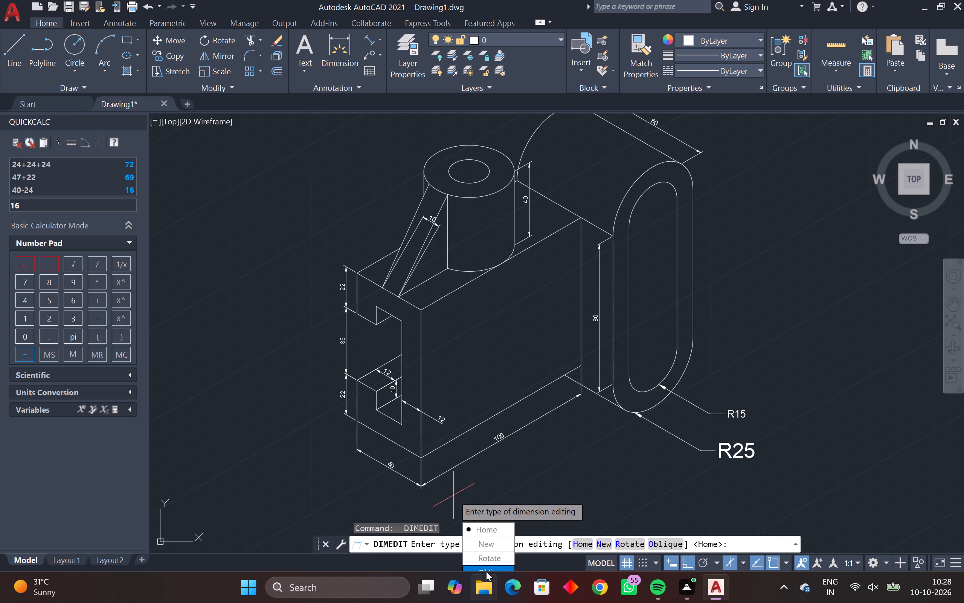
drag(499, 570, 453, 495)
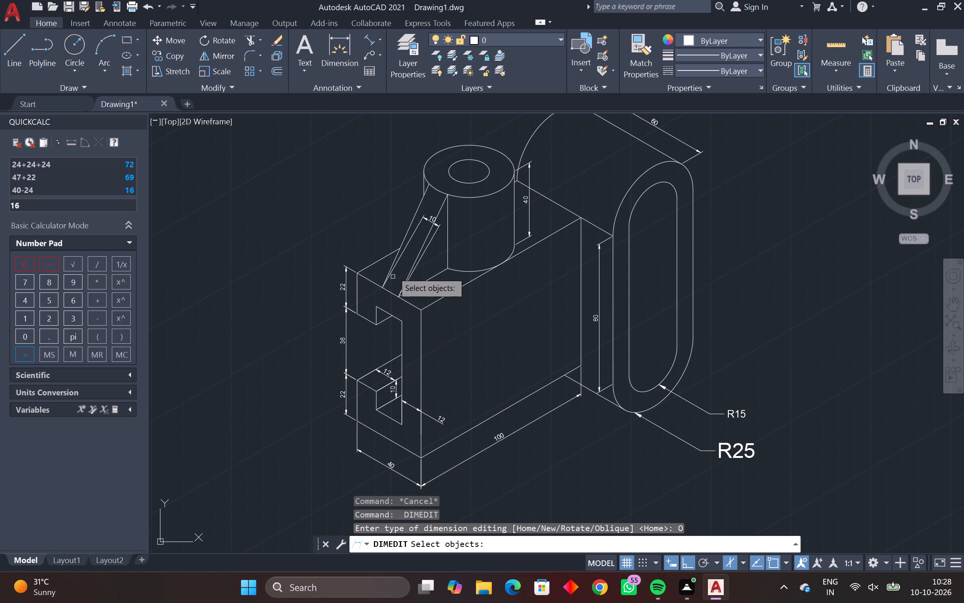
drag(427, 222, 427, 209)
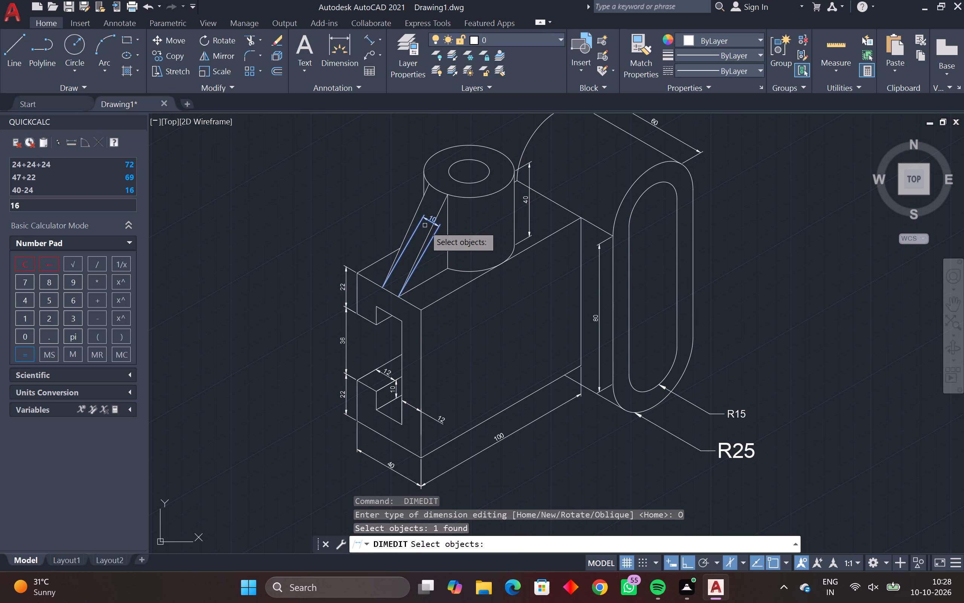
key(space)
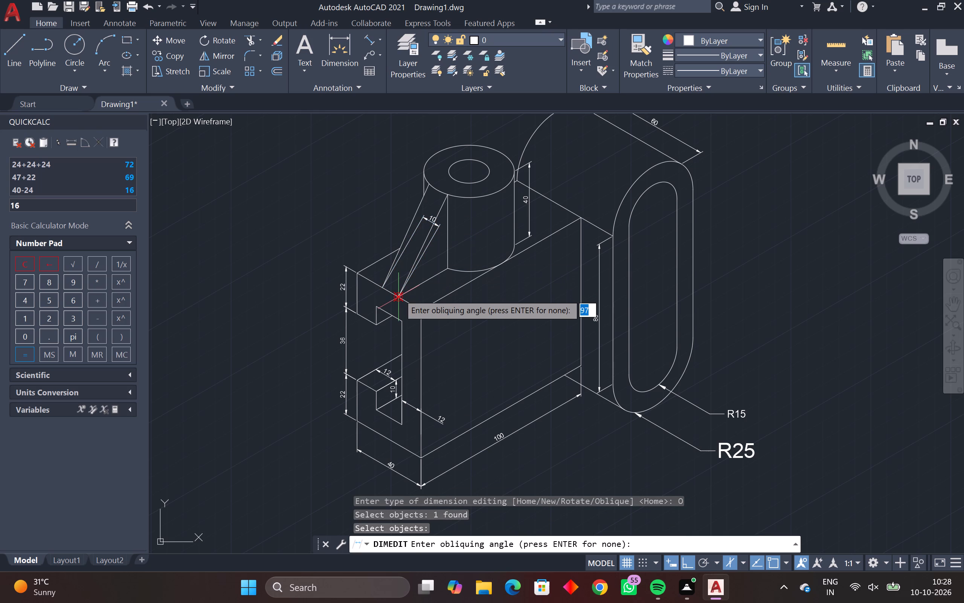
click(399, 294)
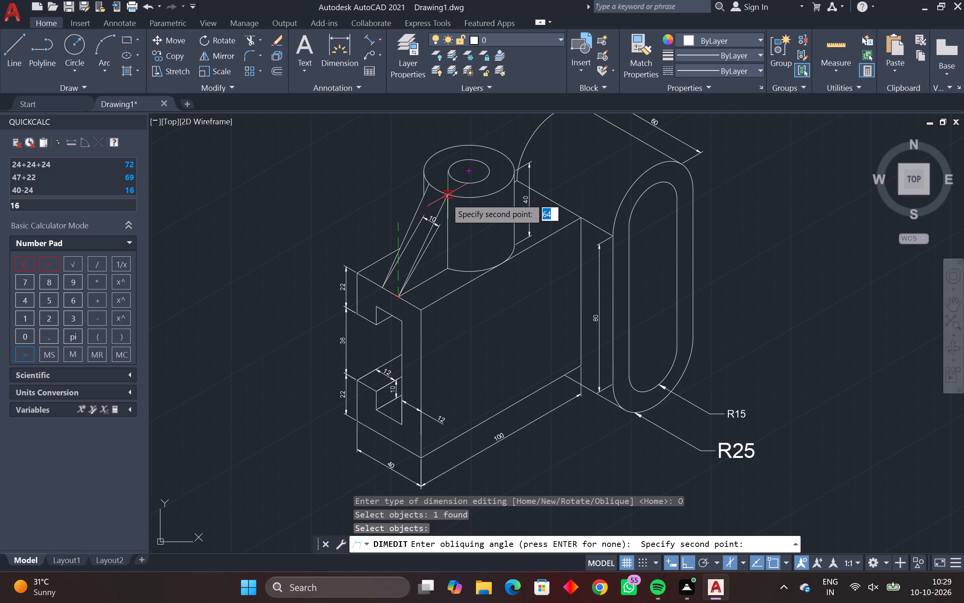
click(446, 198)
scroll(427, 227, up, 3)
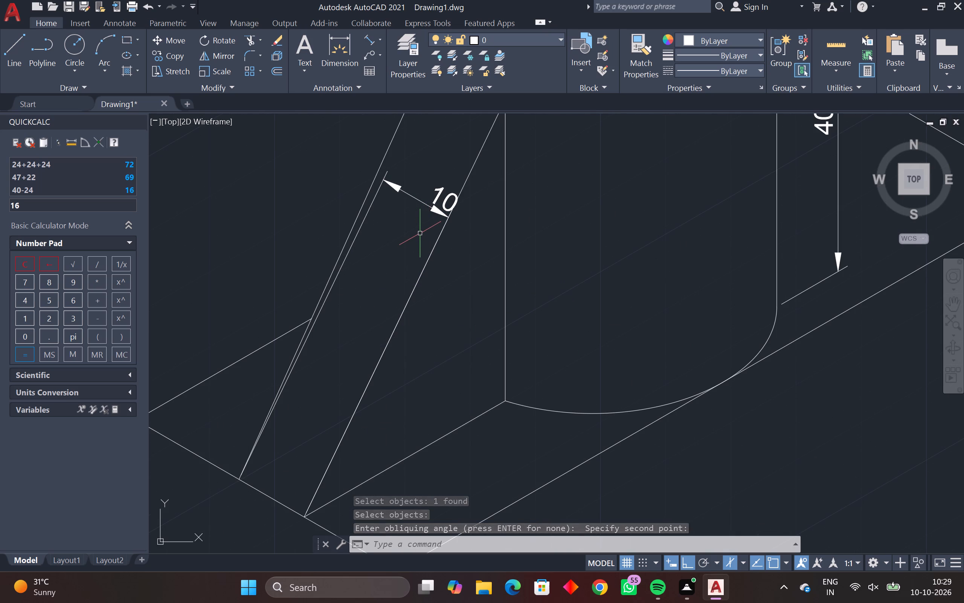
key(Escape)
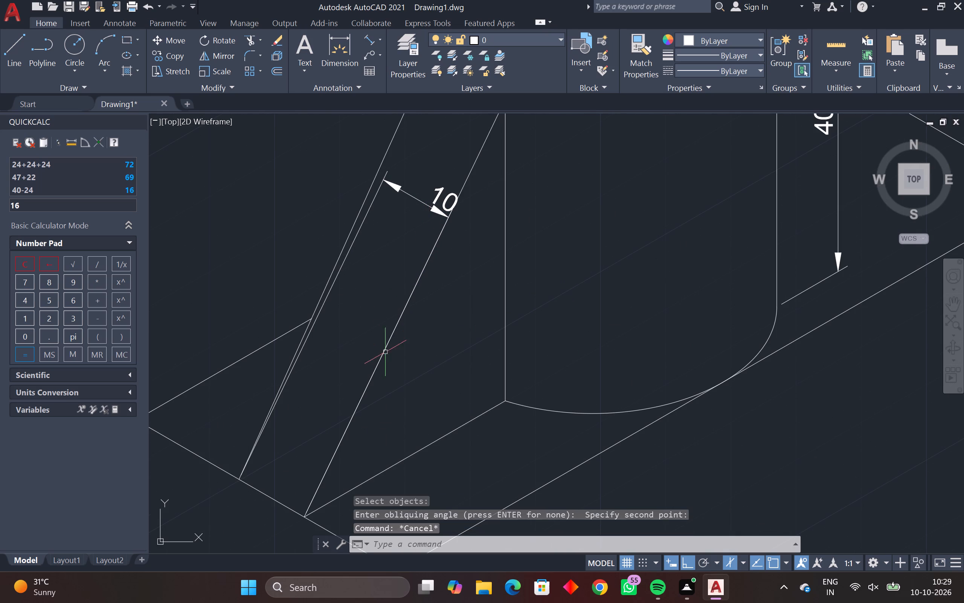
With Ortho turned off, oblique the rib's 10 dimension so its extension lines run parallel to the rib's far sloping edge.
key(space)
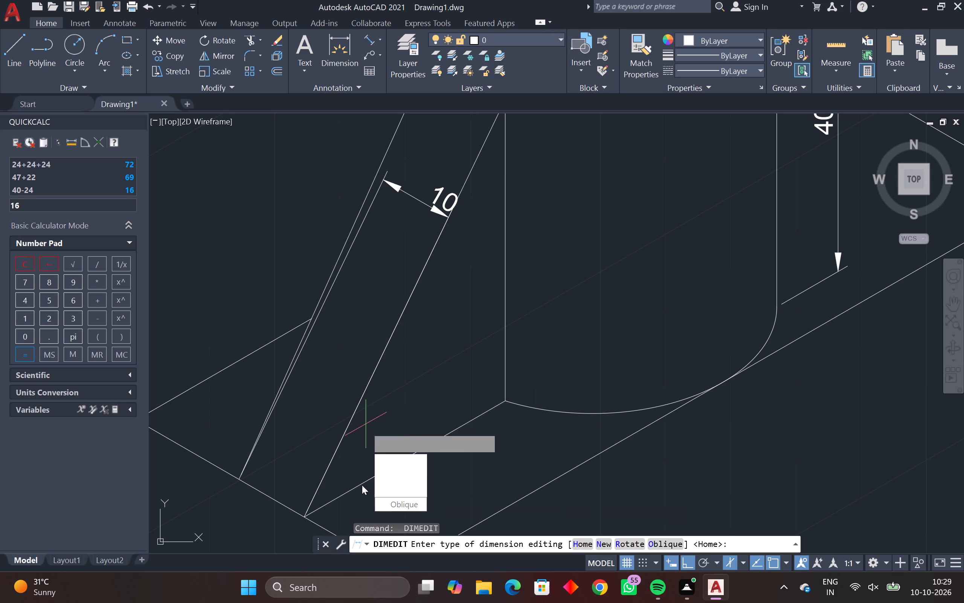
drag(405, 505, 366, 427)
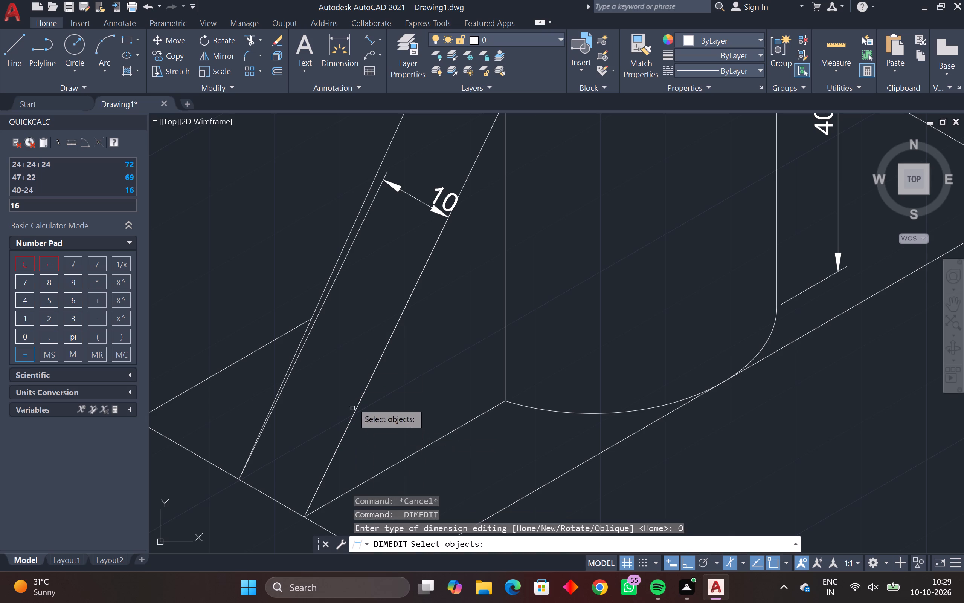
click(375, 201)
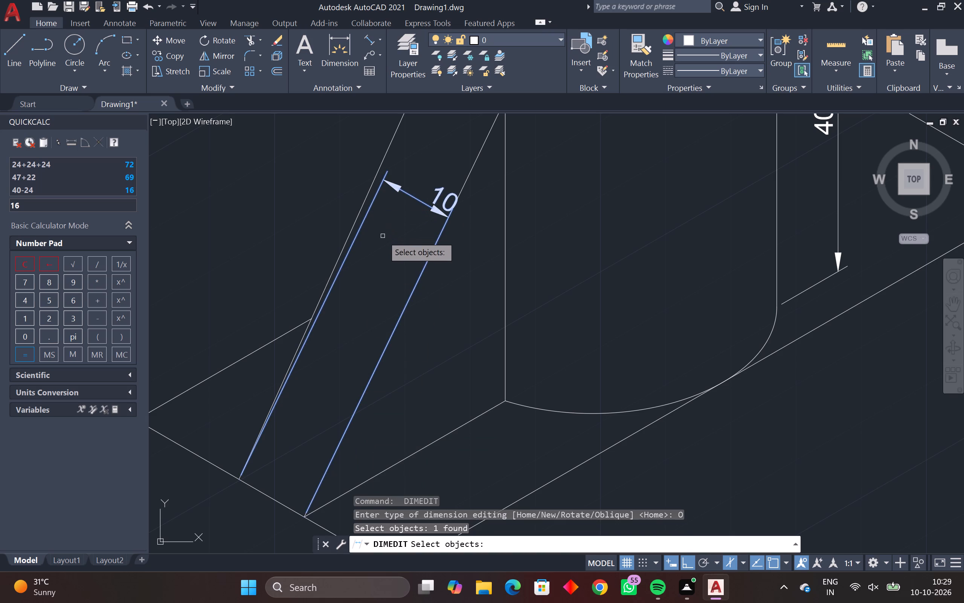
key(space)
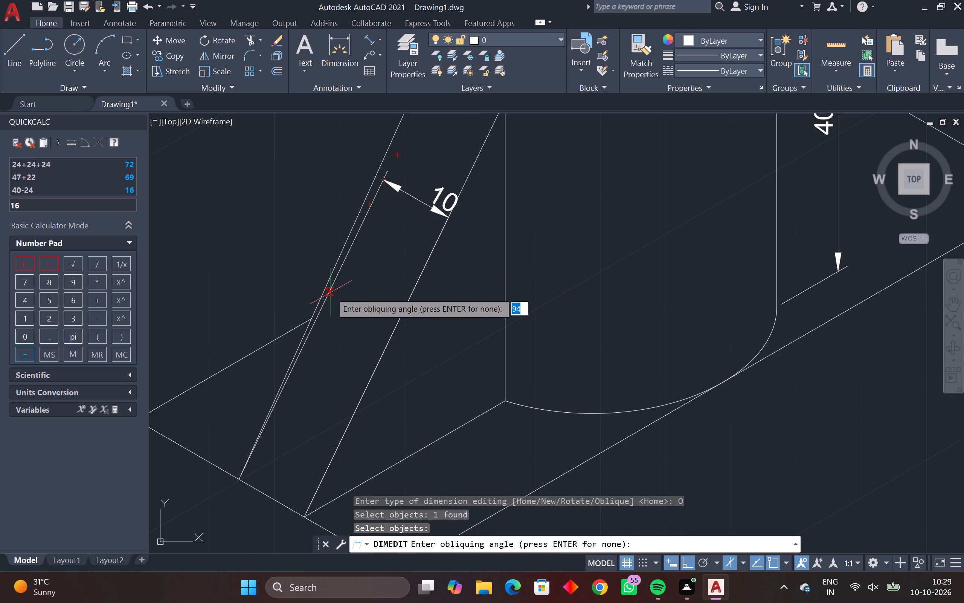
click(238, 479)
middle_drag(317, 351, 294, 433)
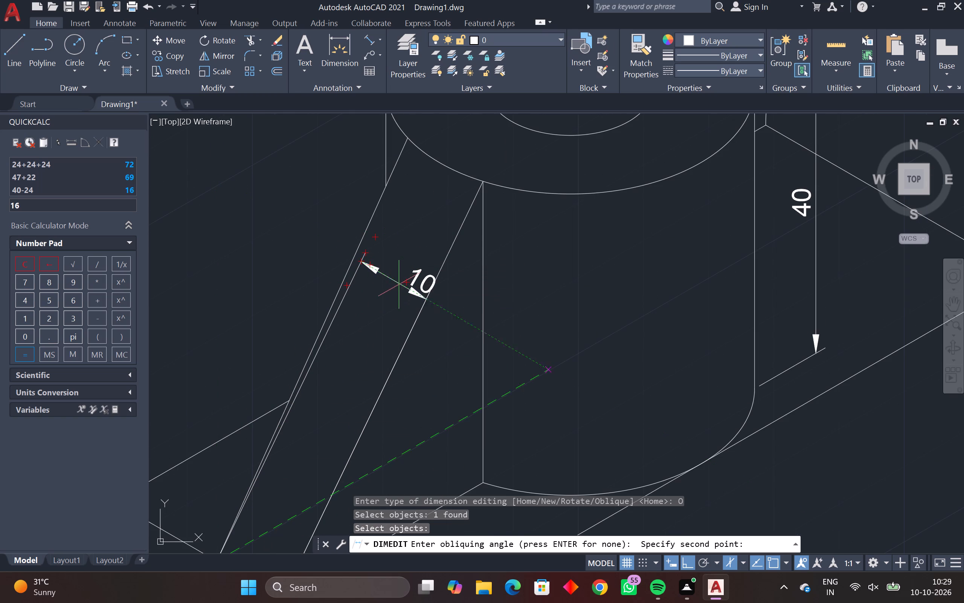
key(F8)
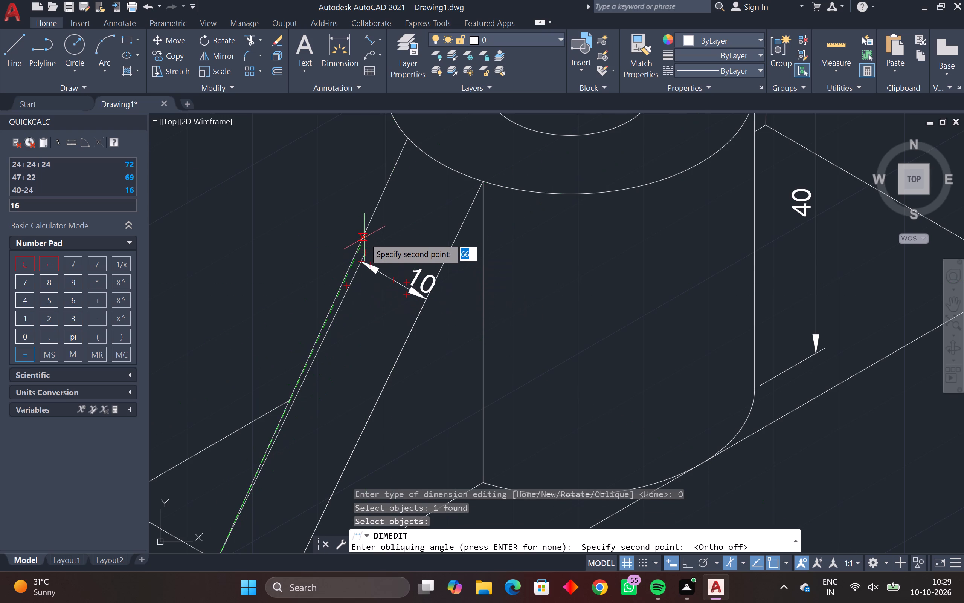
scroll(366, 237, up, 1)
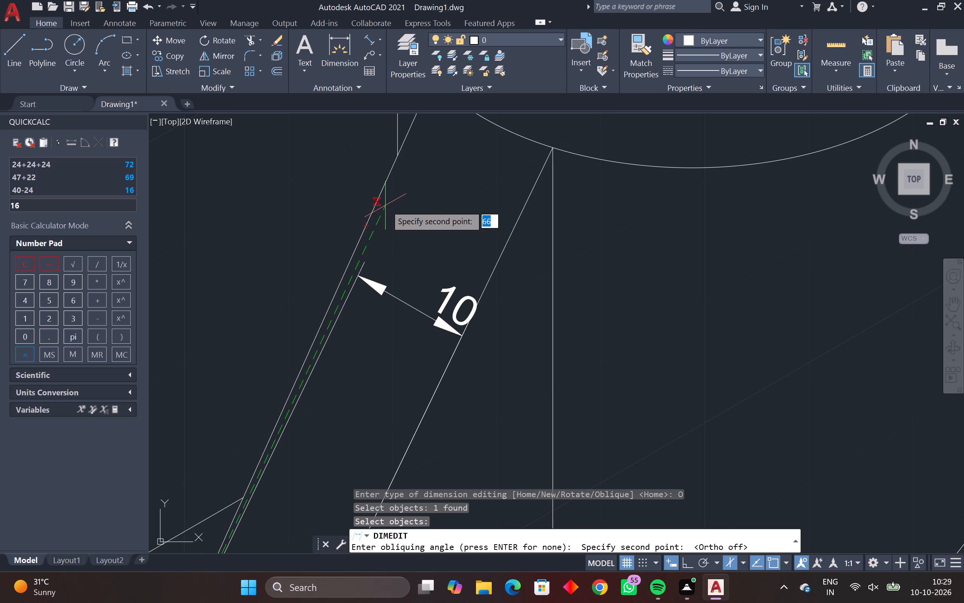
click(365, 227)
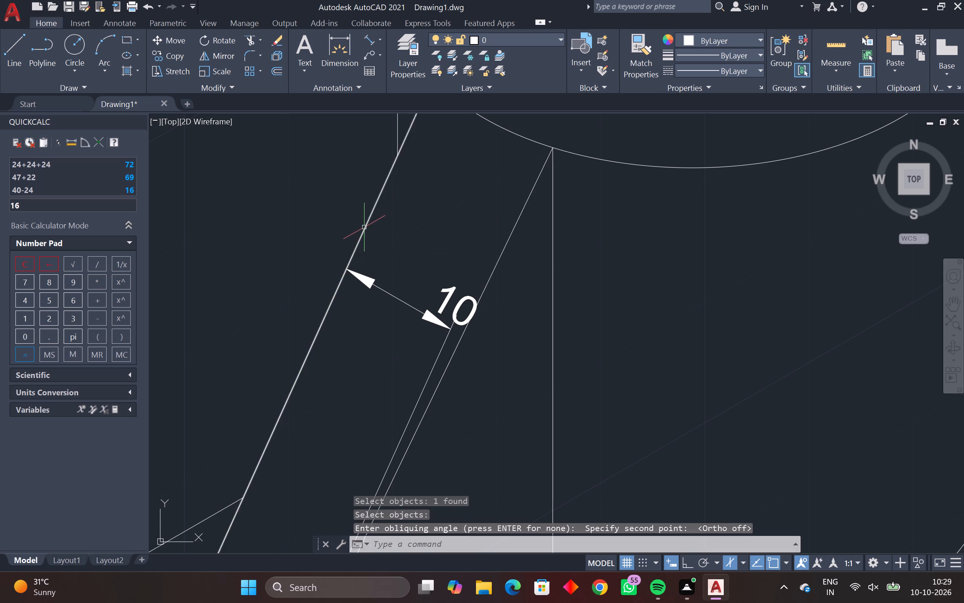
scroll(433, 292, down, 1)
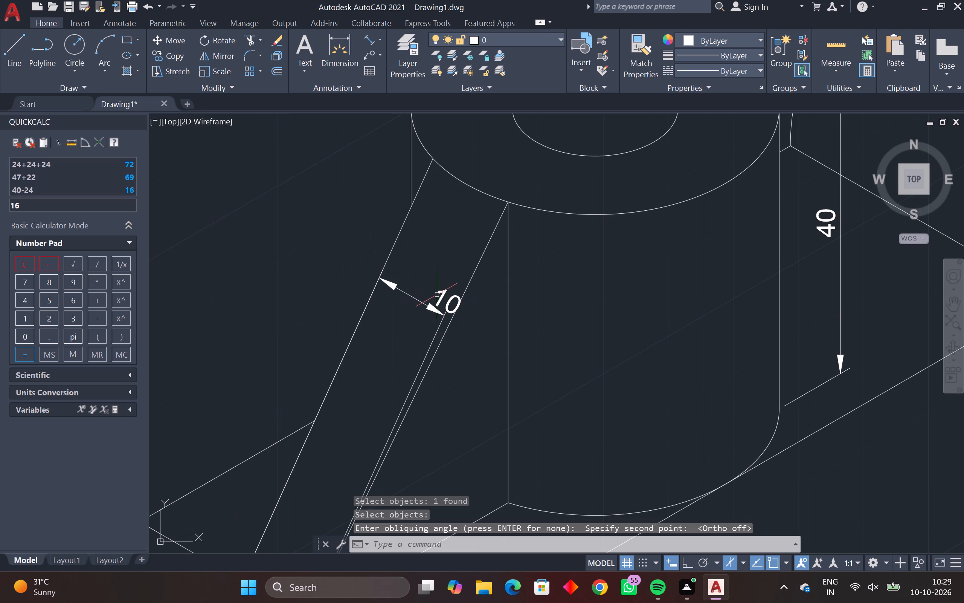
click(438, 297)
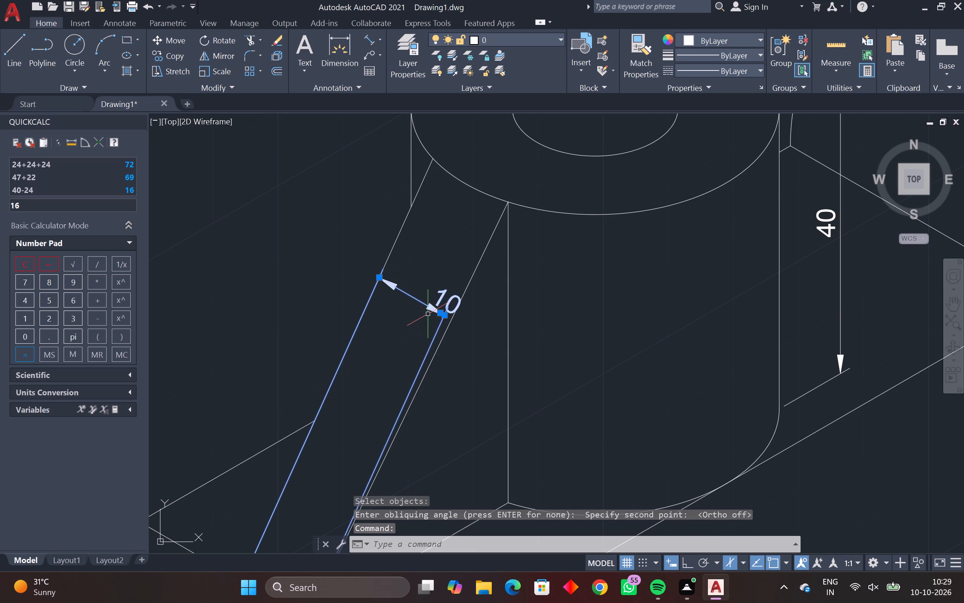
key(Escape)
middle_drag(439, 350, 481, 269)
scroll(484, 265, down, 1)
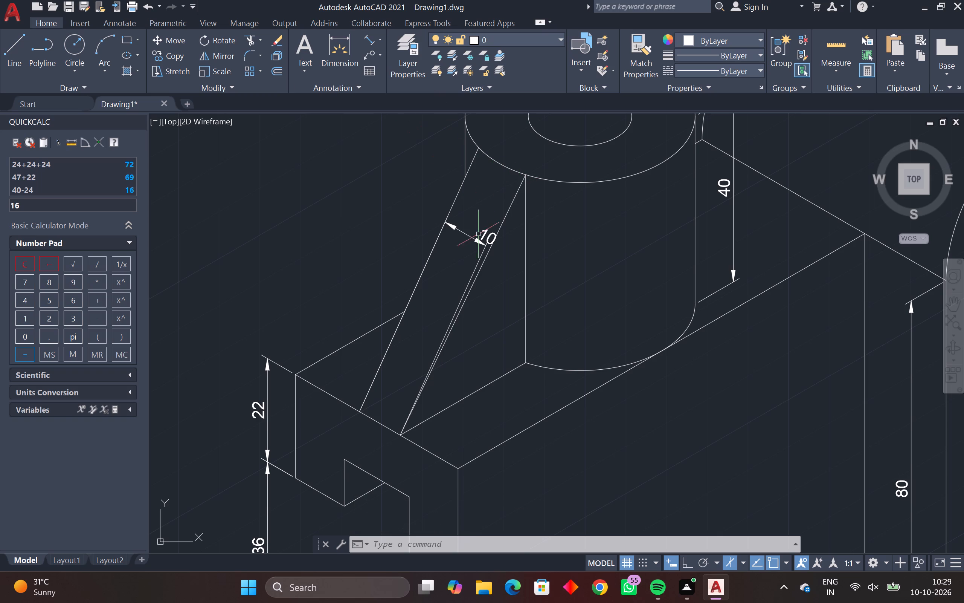
Oblique the rib's 10 dimension again, using two points along the rib's near sloping edge as the angle.
key(space)
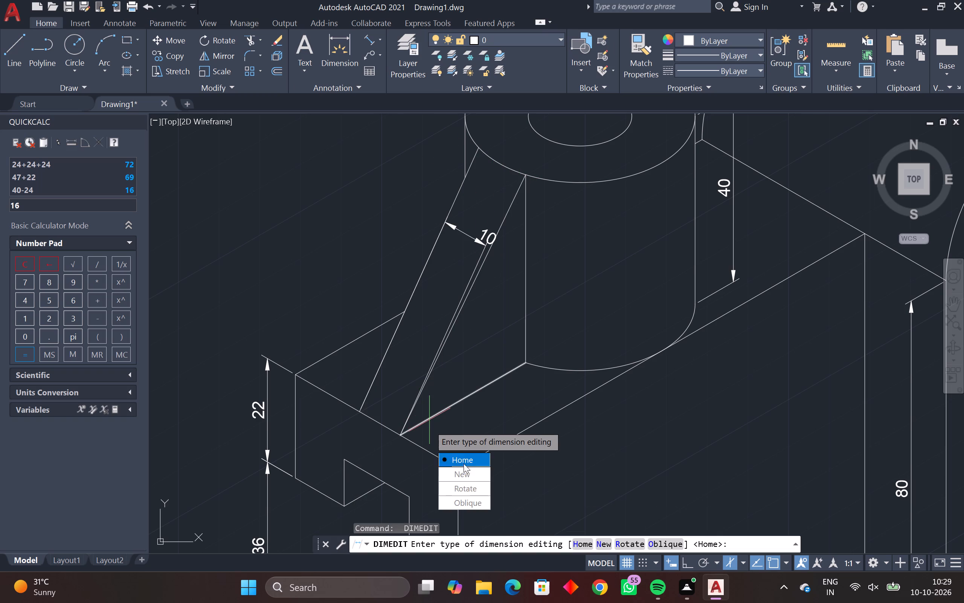
drag(470, 499, 429, 425)
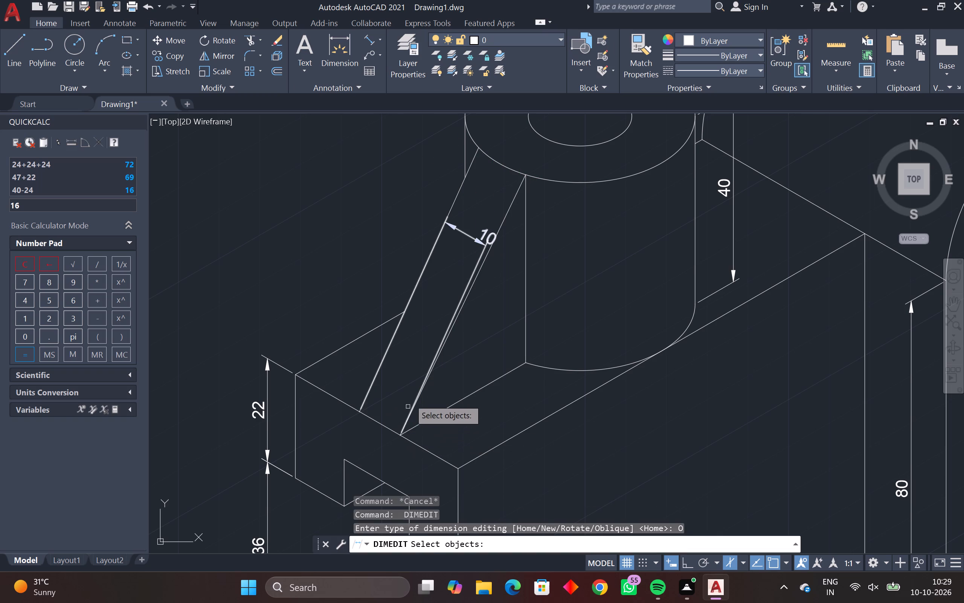
click(432, 363)
key(space)
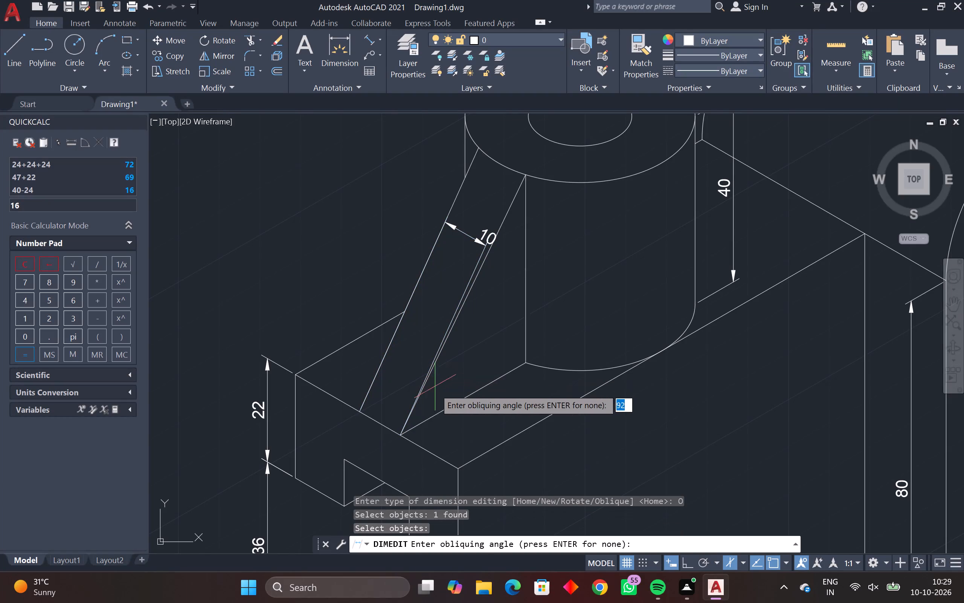
click(403, 434)
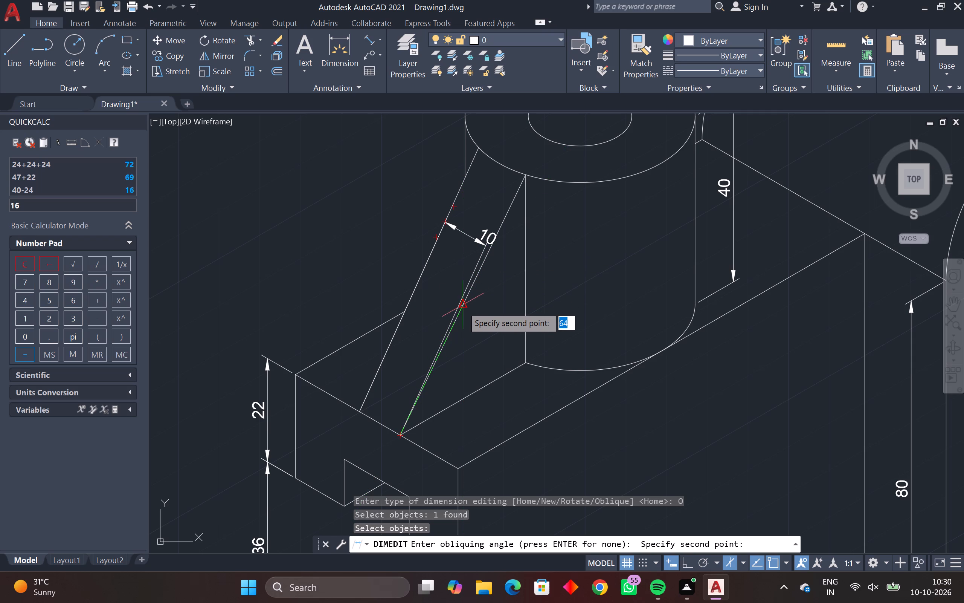
scroll(462, 307, up, 2)
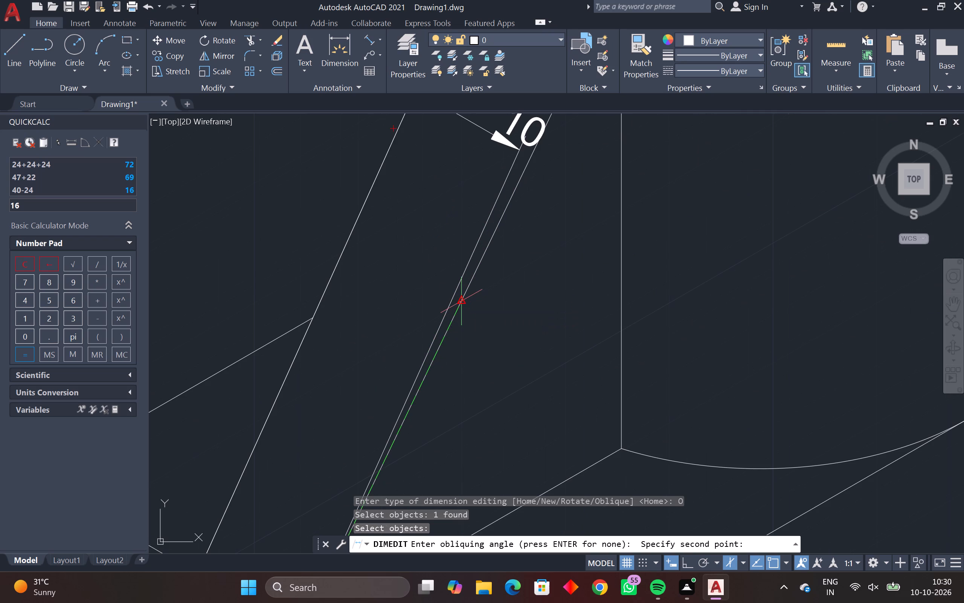
click(462, 301)
scroll(463, 300, down, 1)
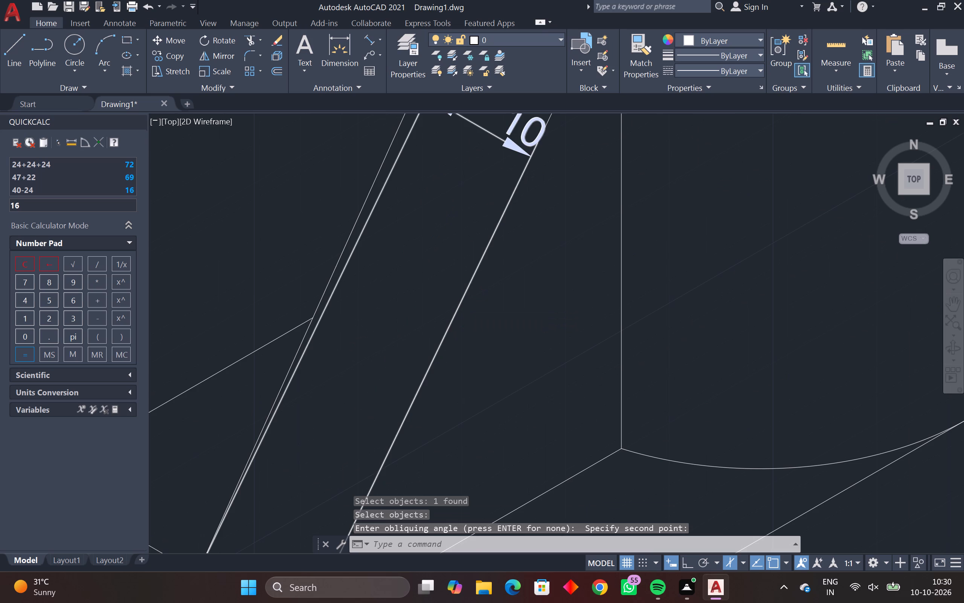
Delete the 10 dimension placed partway up the sloping rib.
key(Escape)
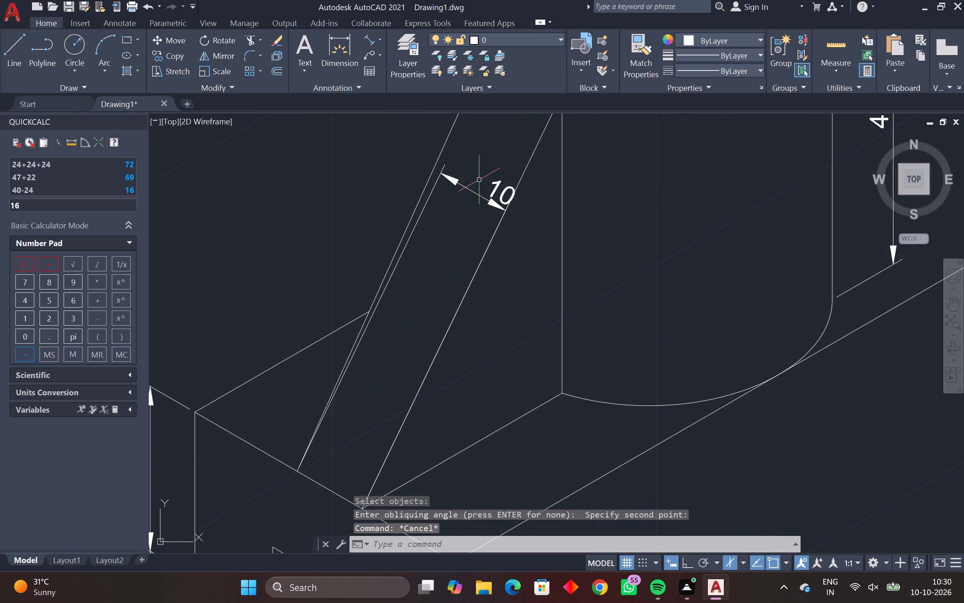
drag(477, 172, 452, 196)
click(439, 205)
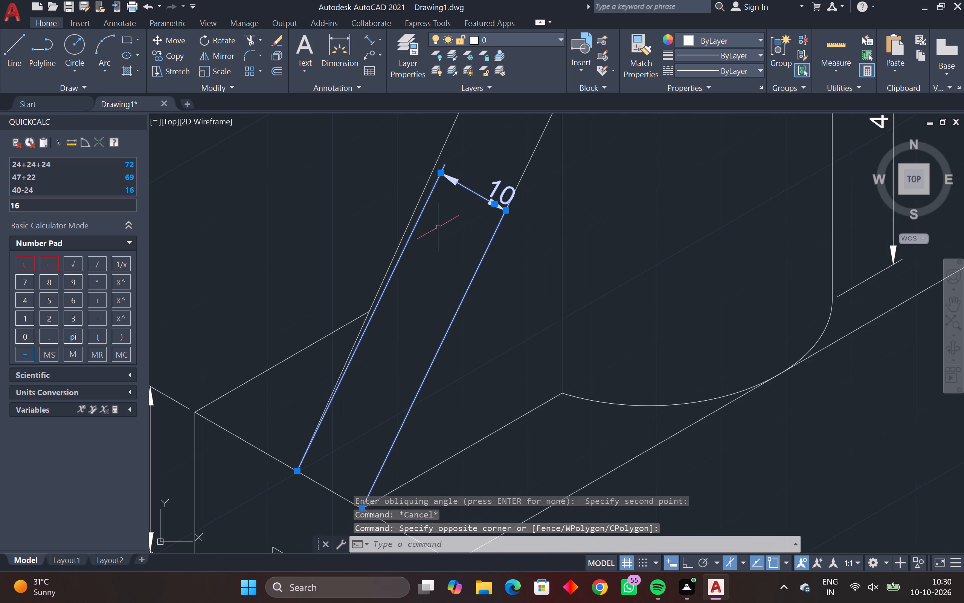
key(Delete)
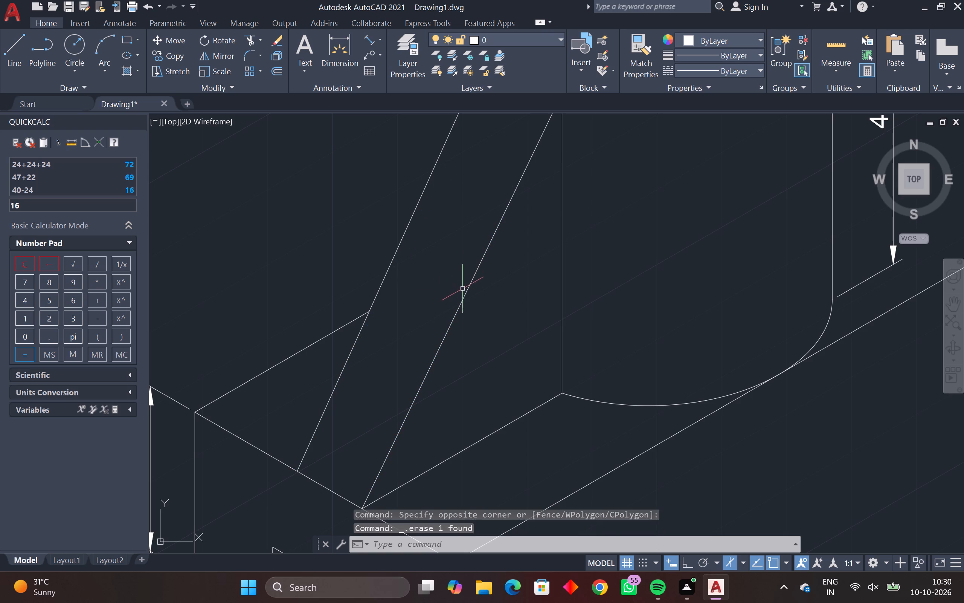
Add an aligned dimension across the sloping rib's foot, between its two bottom corners, with the dimension line close to the base edge.
scroll(478, 268, down, 2)
middle_drag(478, 268, 468, 309)
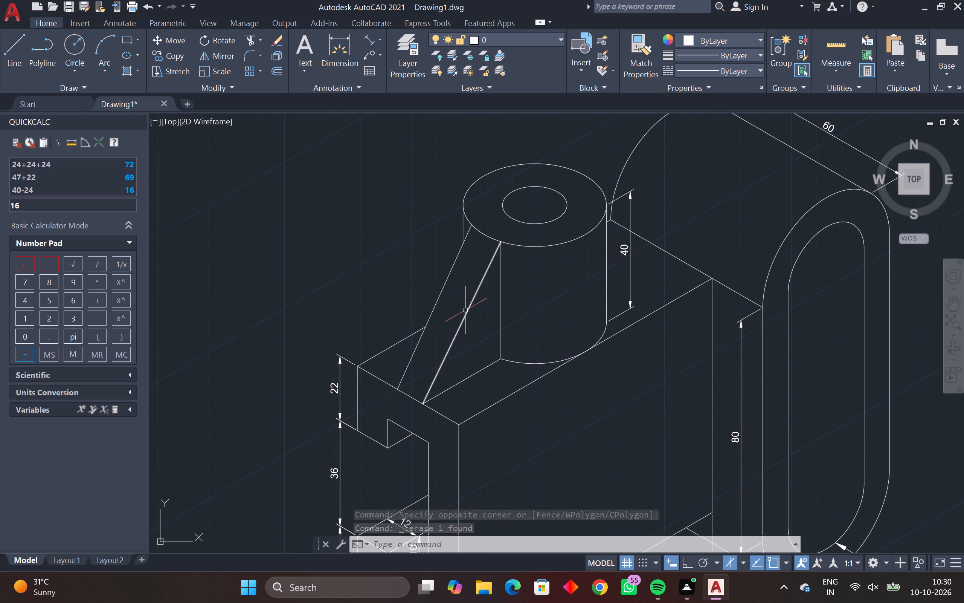
scroll(473, 255, up, 1)
middle_drag(473, 253, 476, 266)
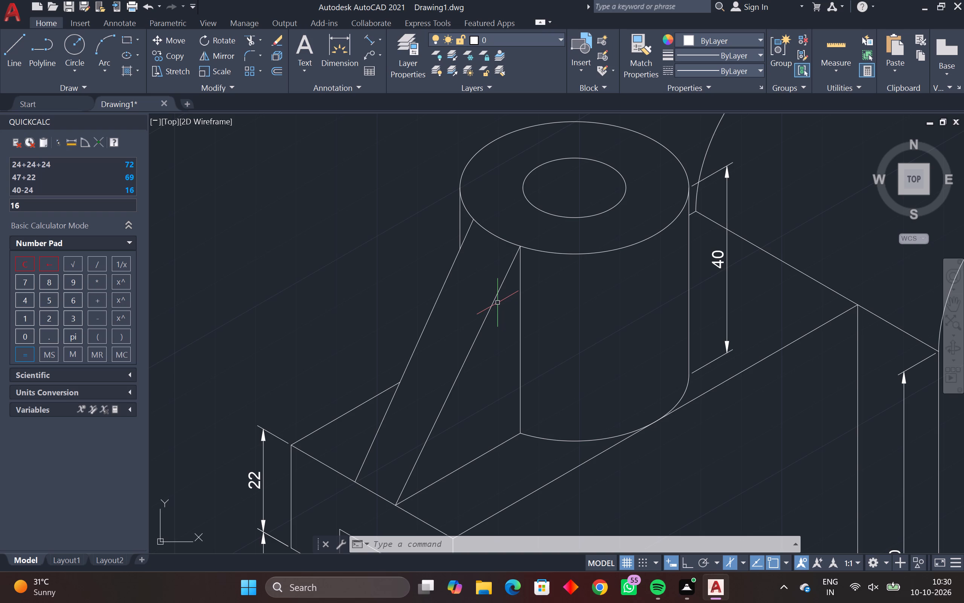
click(365, 33)
click(397, 509)
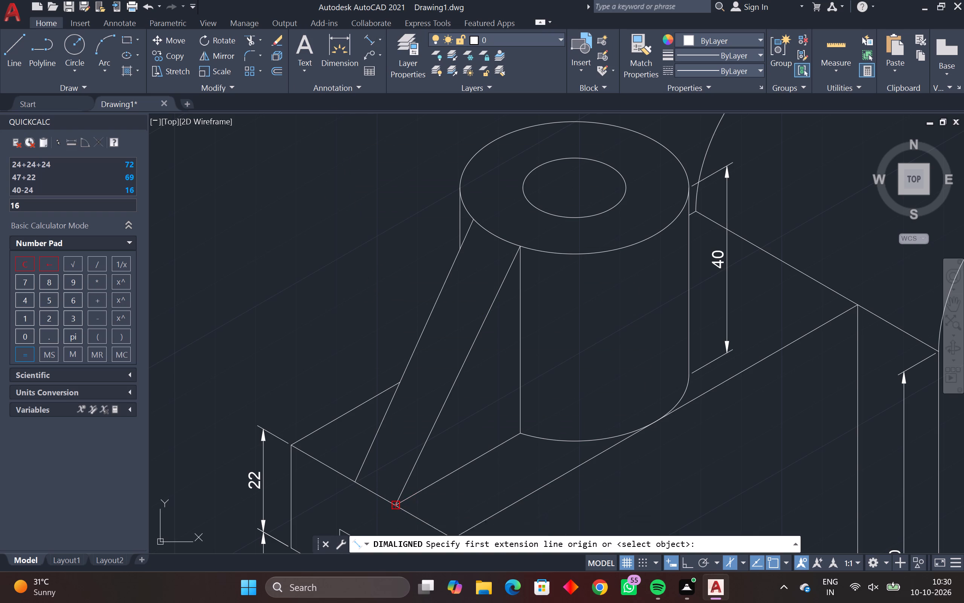
click(354, 479)
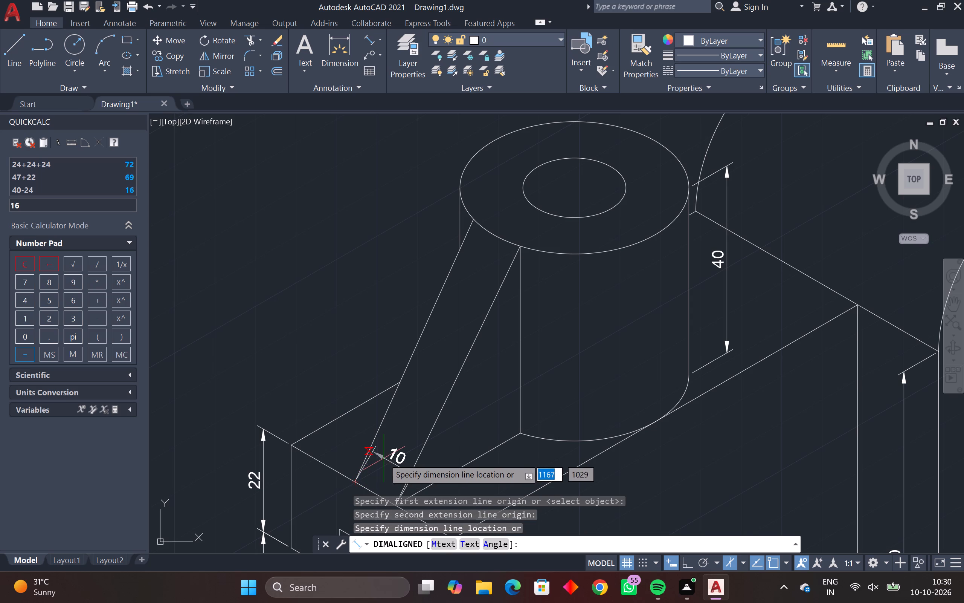
click(377, 459)
key(Escape)
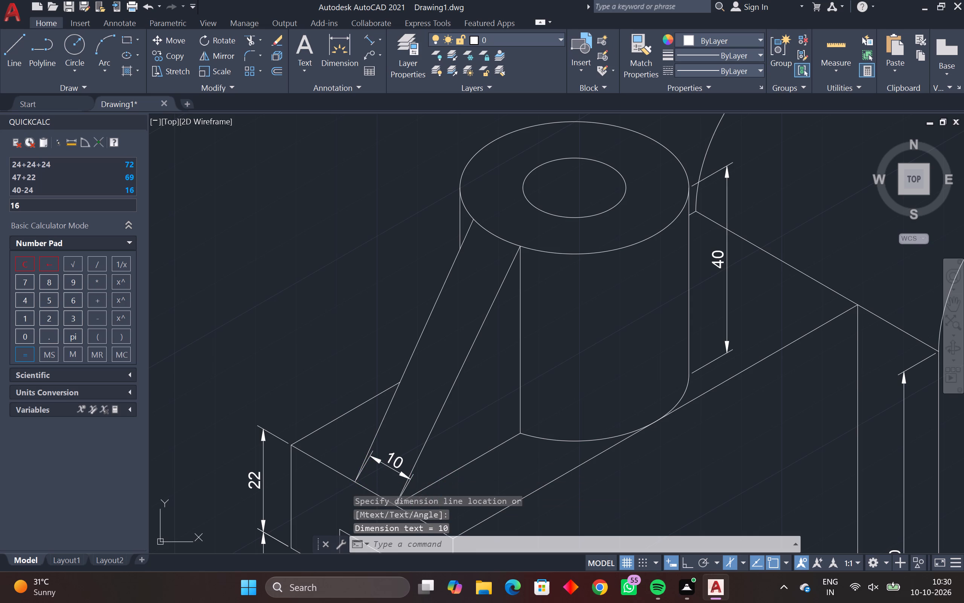
key(Escape)
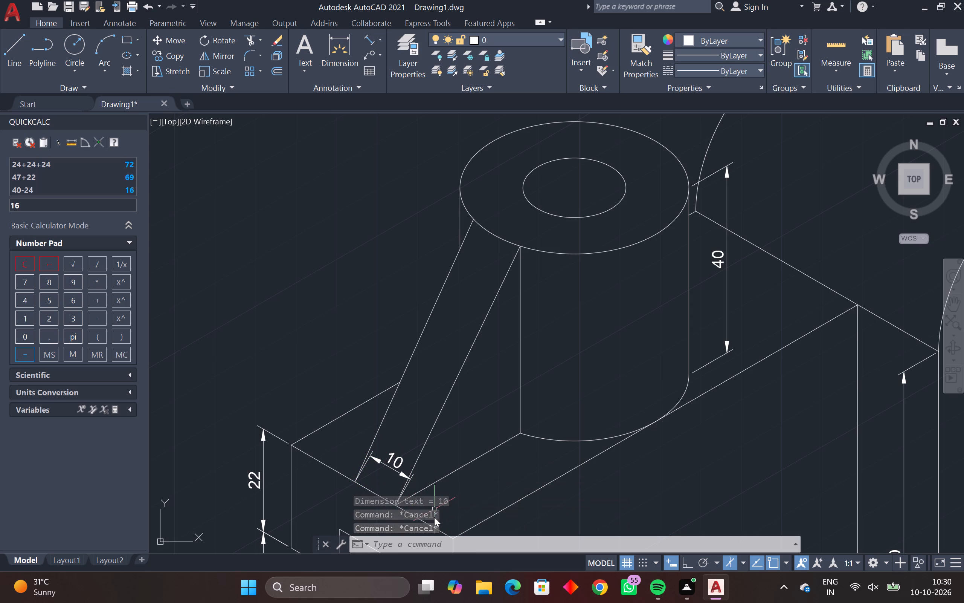
Oblique the 10 dimension at the rib's foot, using two points along the rib's near sloping edge as the angle.
middle_drag(429, 461, 430, 421)
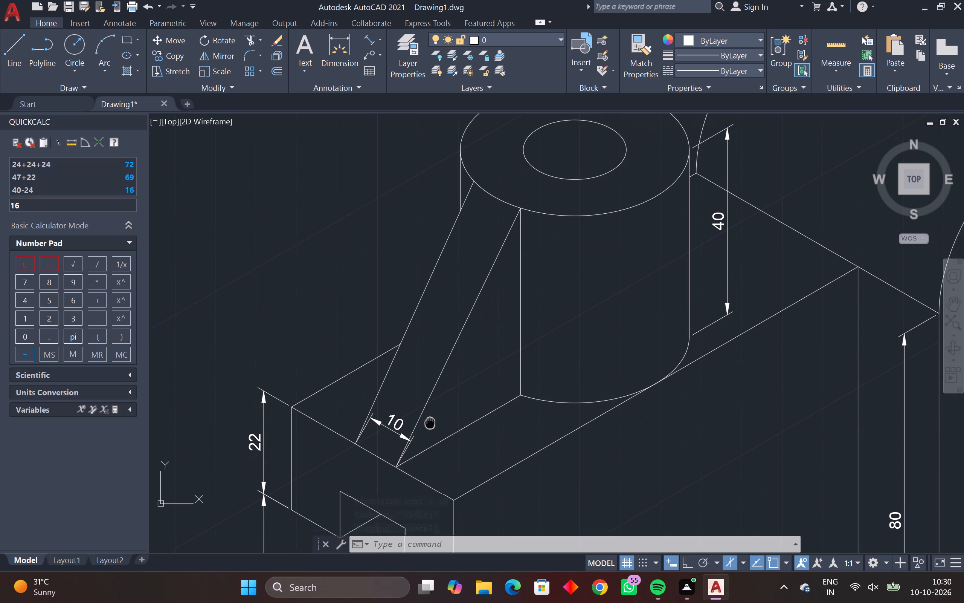
middle_drag(430, 421, 441, 418)
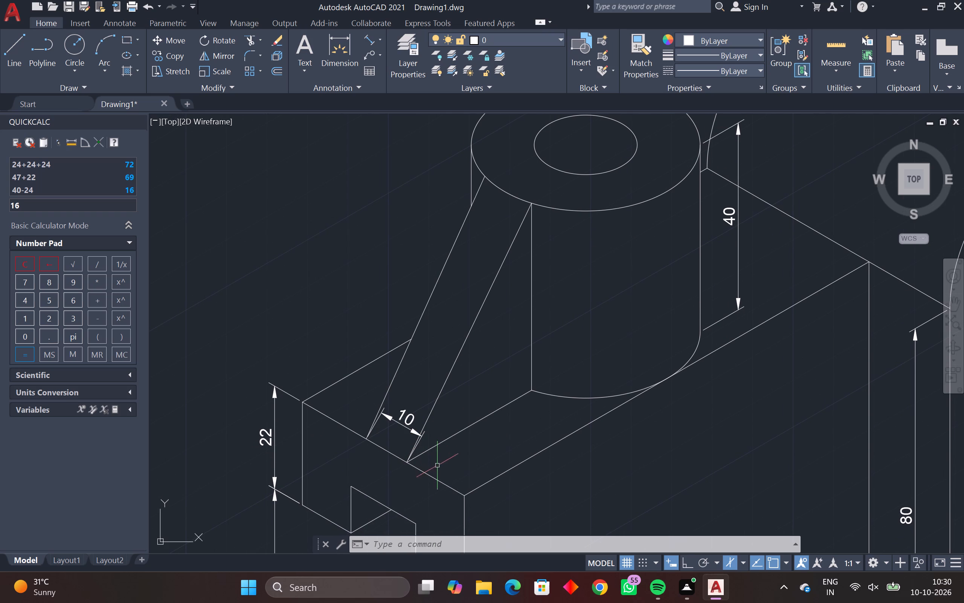
key(Escape)
key(Escape)
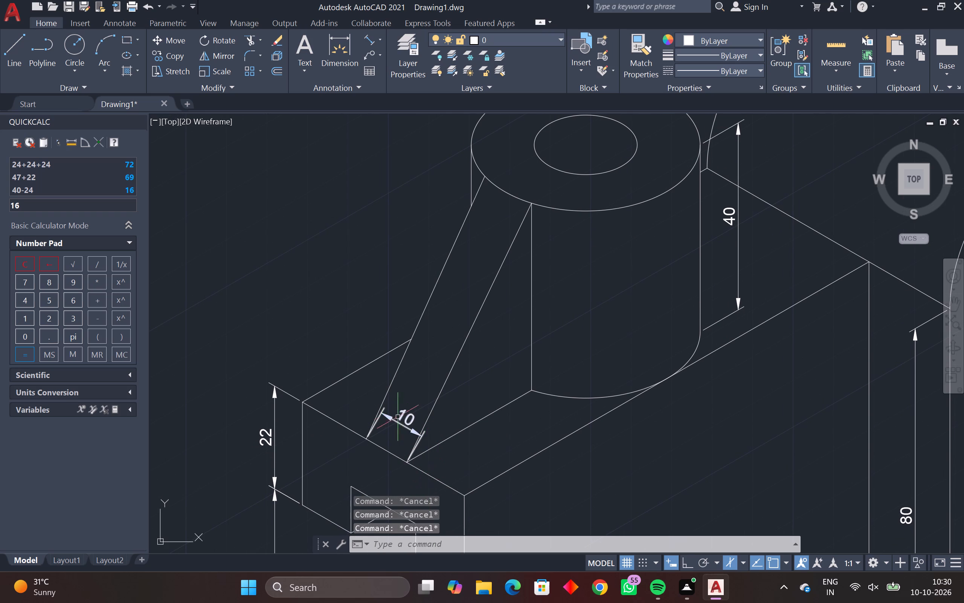
click(398, 418)
key(Escape)
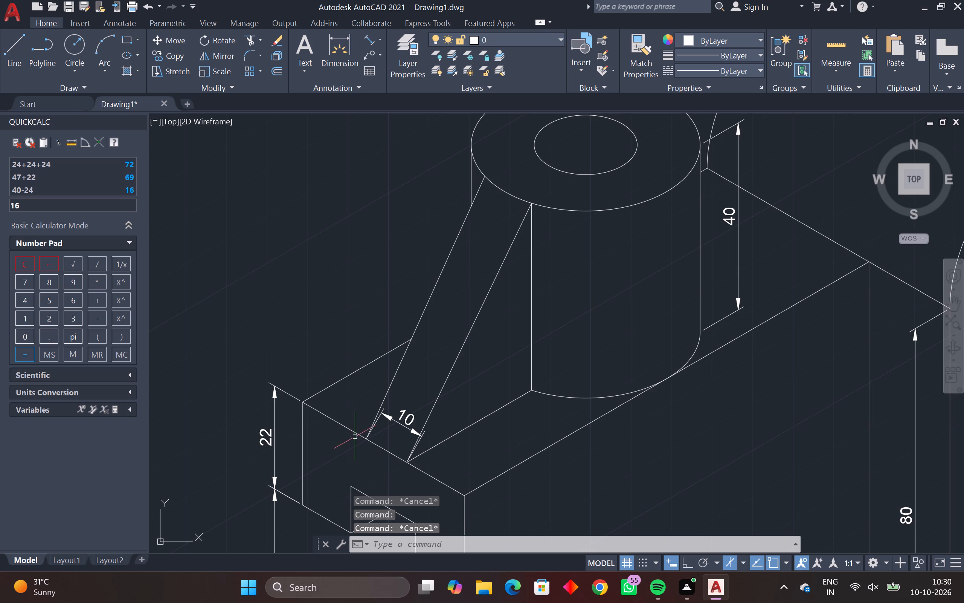
text(DI)
key(m)
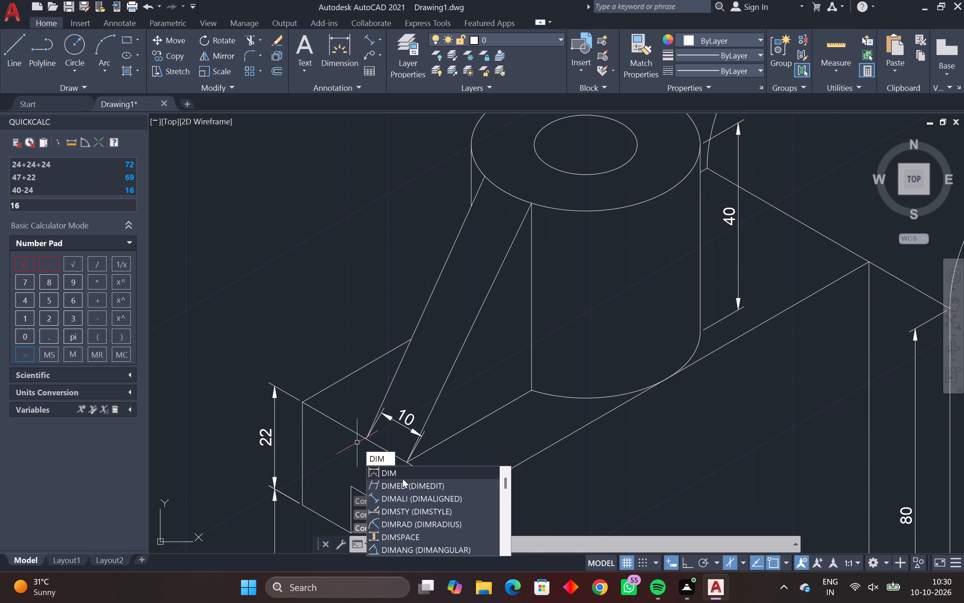
click(404, 479)
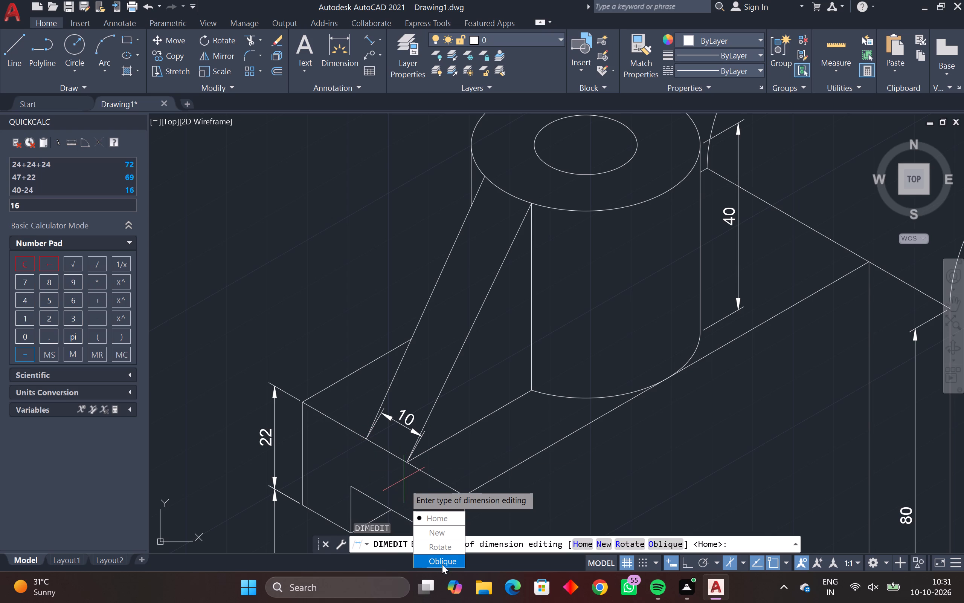
drag(448, 563, 404, 484)
click(404, 425)
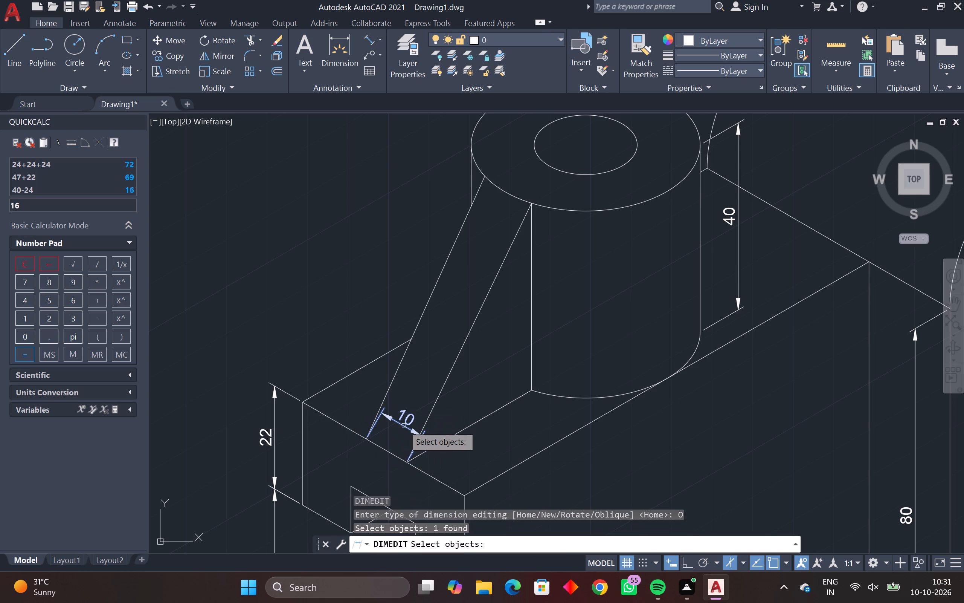
key(space)
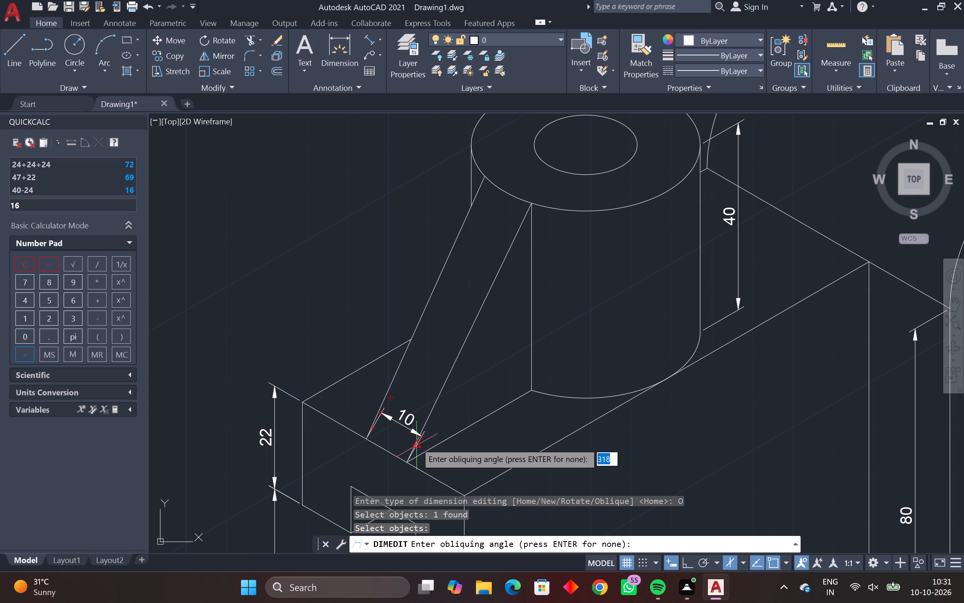
scroll(415, 442, up, 2)
middle_drag(394, 490, 394, 489)
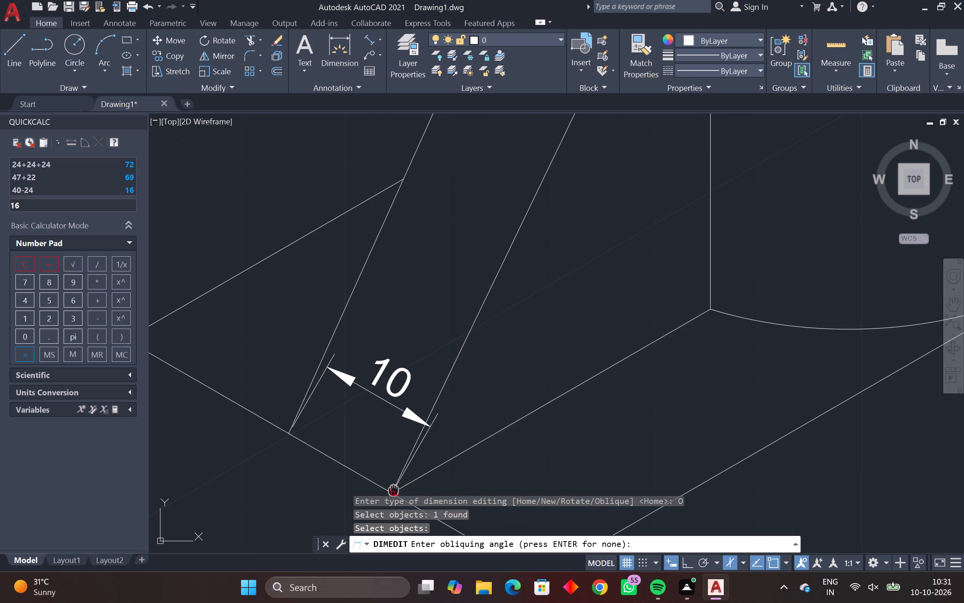
middle_drag(394, 489, 403, 452)
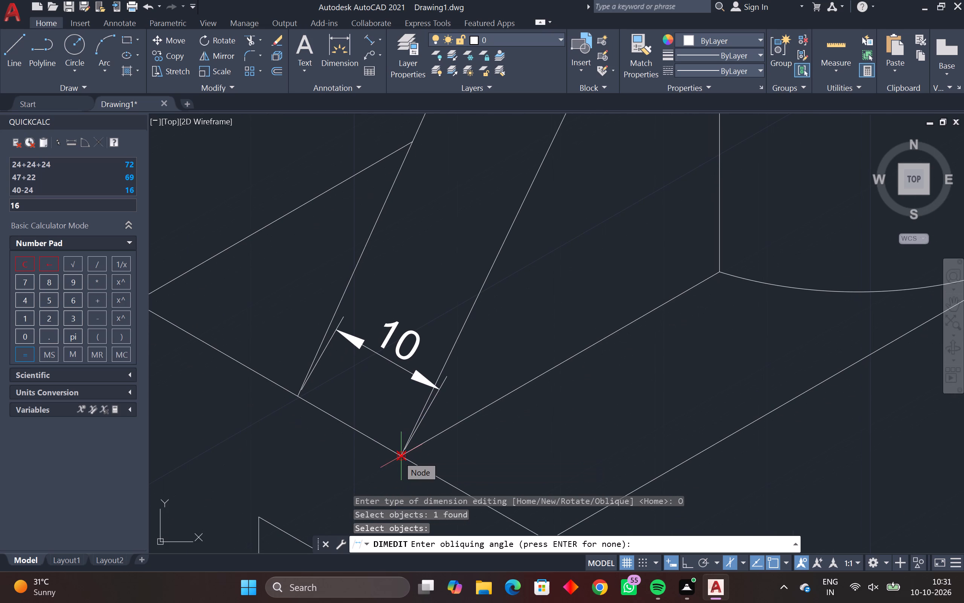
click(398, 456)
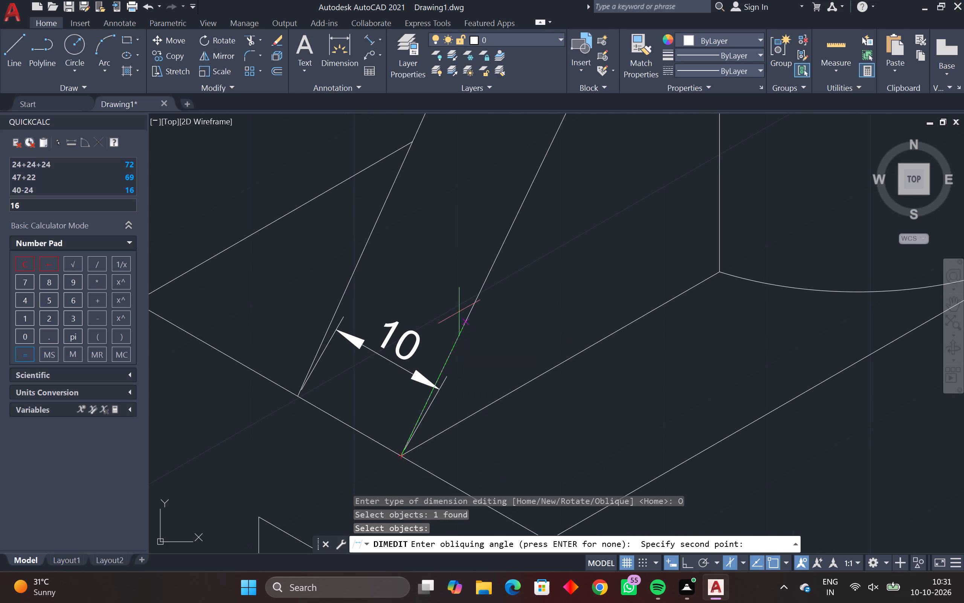
middle_drag(459, 311, 446, 379)
scroll(468, 341, down, 2)
middle_drag(468, 341, 468, 350)
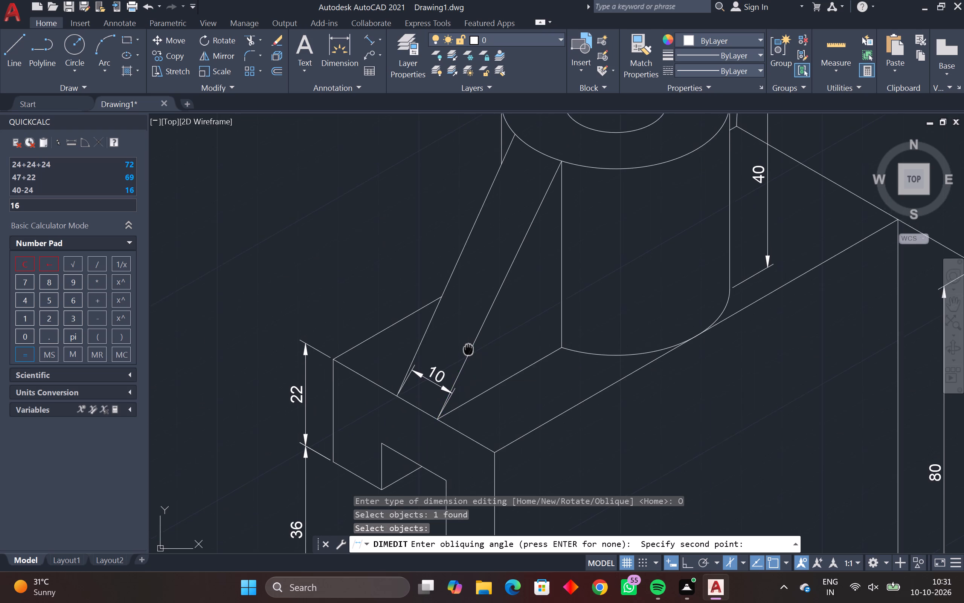
middle_drag(468, 350, 471, 375)
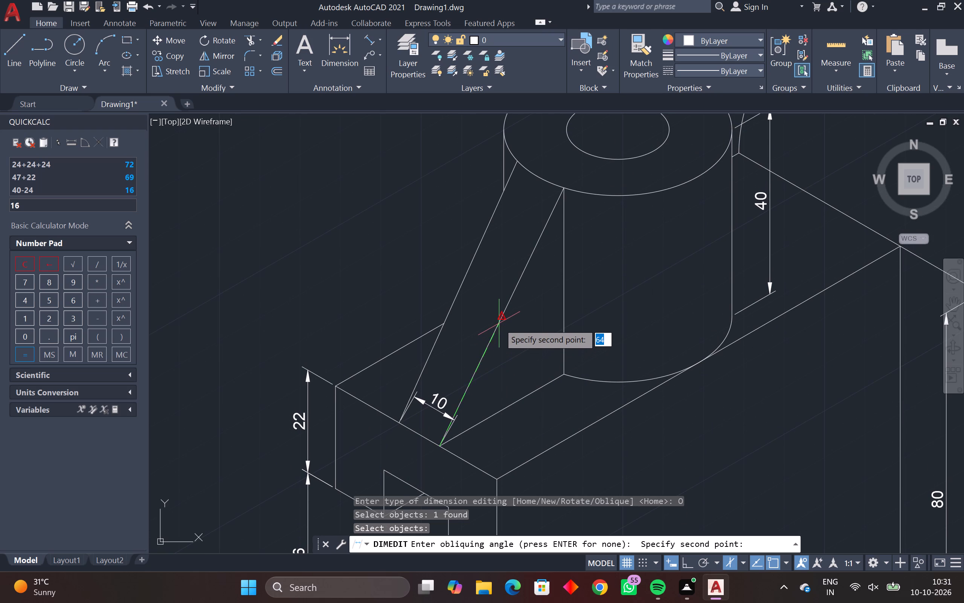
click(500, 320)
key(Escape)
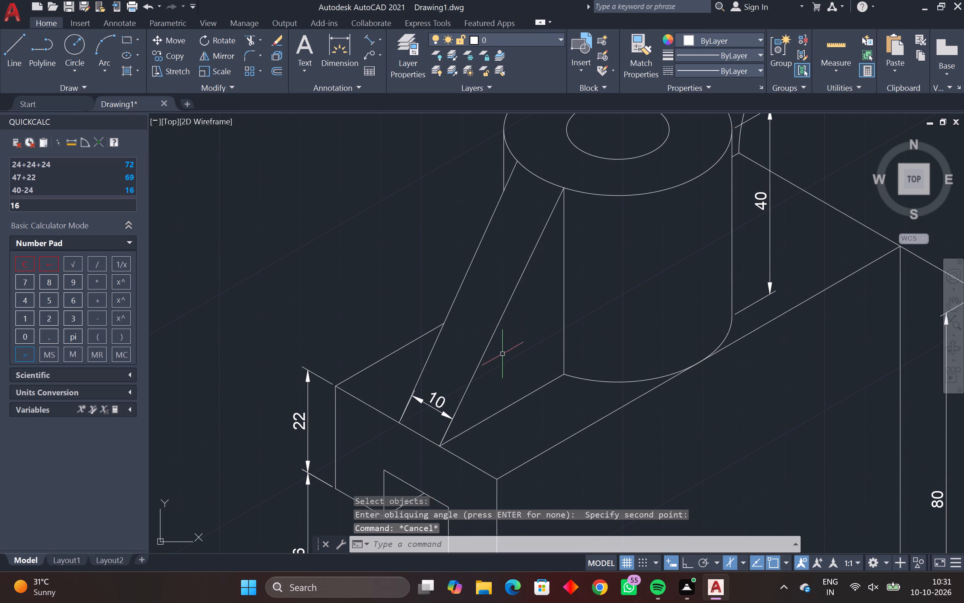
key(Escape)
Examine how the rib dimension's extension lines align with the sloping edges, and review the whole dimensioned block.
scroll(443, 394, up, 2)
scroll(378, 409, up, 2)
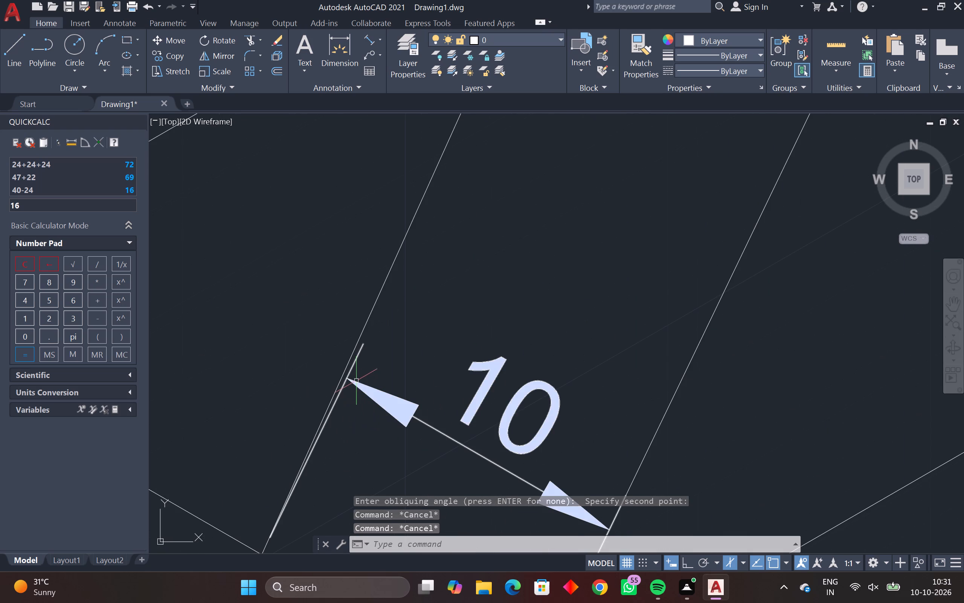
click(356, 363)
key(Escape)
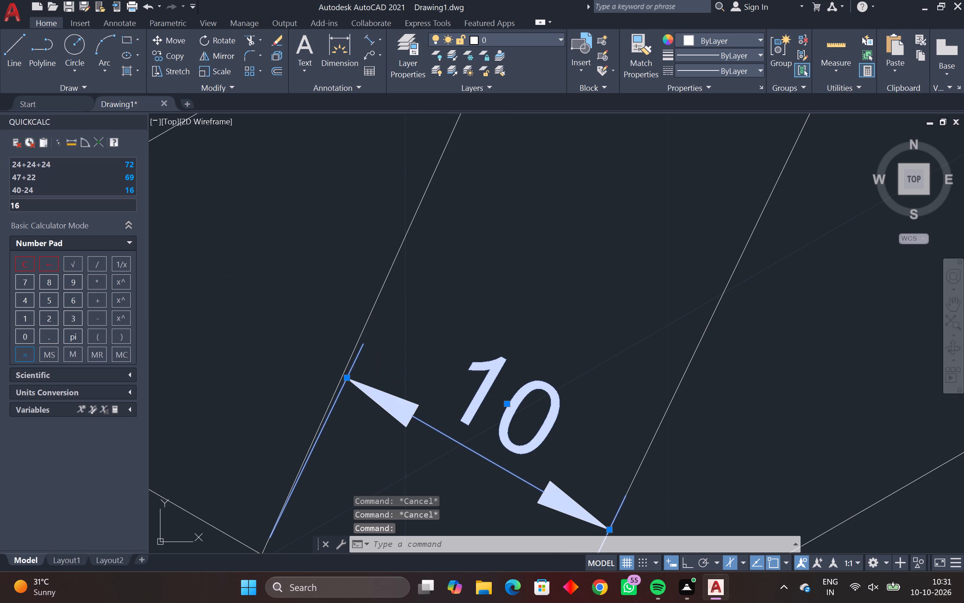
scroll(414, 359, down, 3)
middle_drag(414, 359, 416, 403)
scroll(416, 406, down, 3)
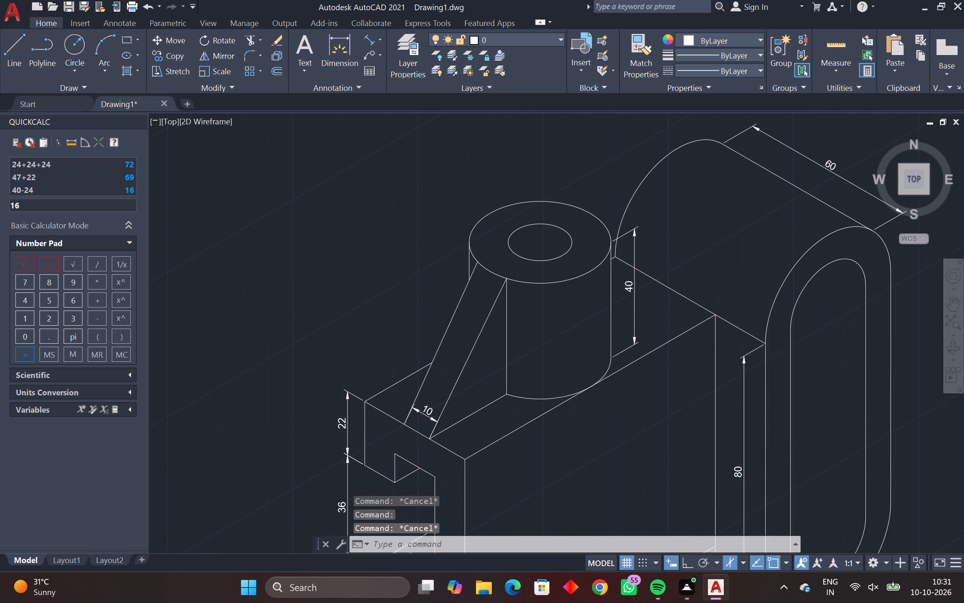
middle_drag(423, 407, 423, 413)
scroll(442, 377, up, 2)
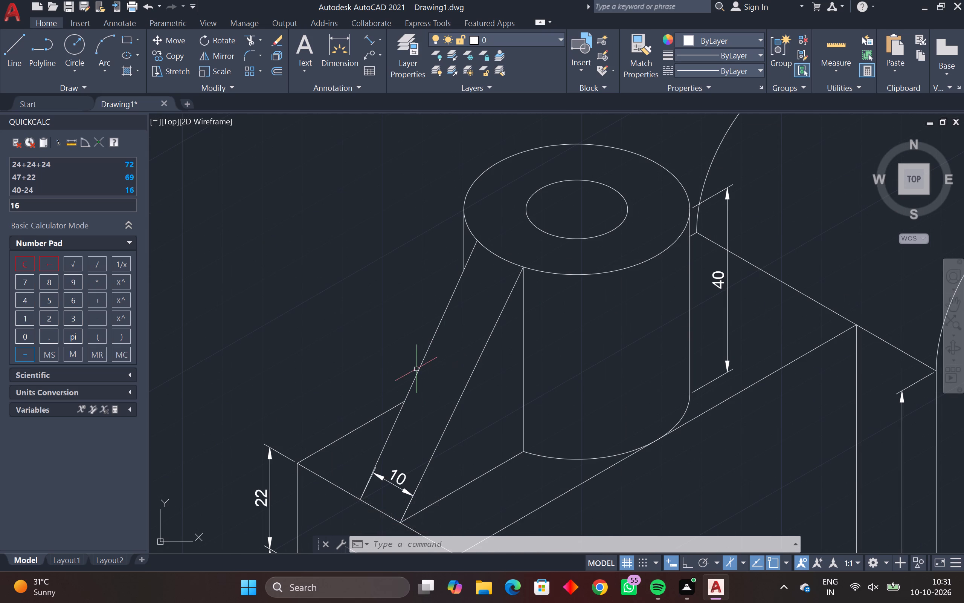
scroll(475, 321, down, 3)
middle_drag(475, 316, 473, 331)
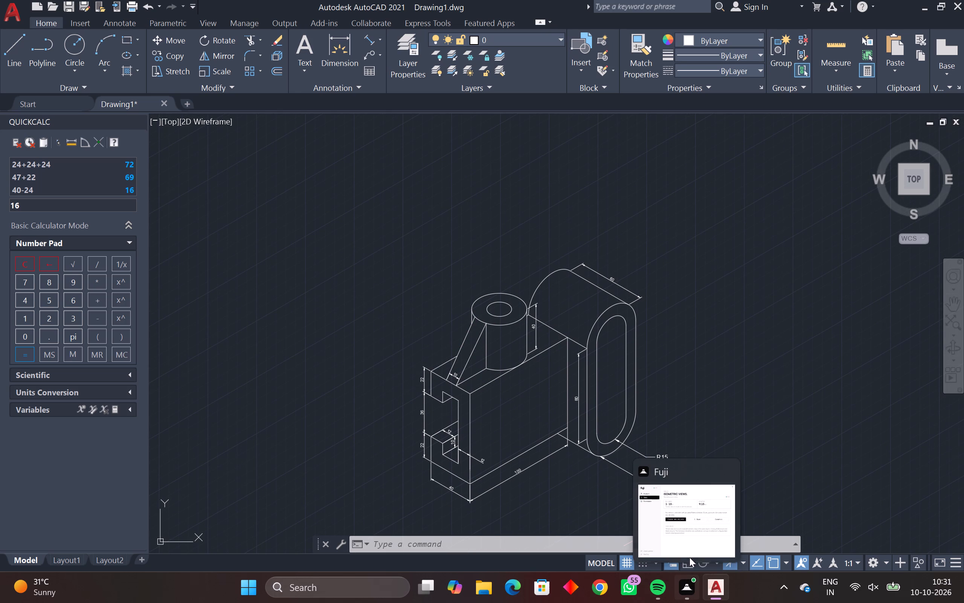